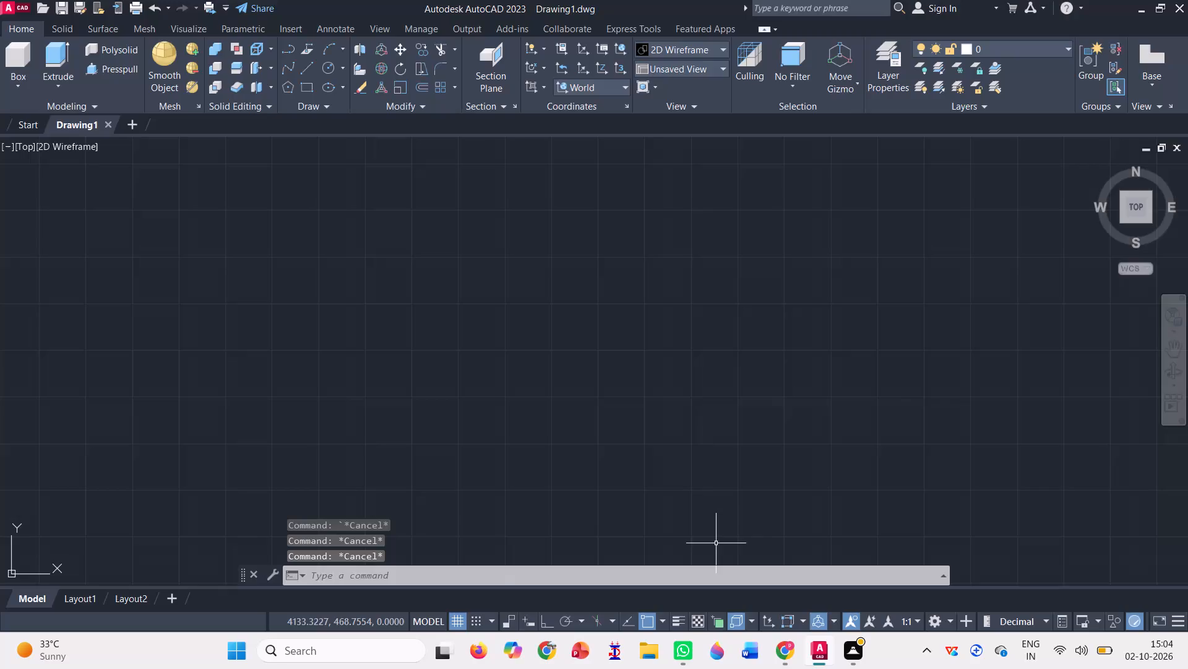
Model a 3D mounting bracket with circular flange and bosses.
Turn on command log file recording with the LOGFILEON command.
key(Escape)
text(log)
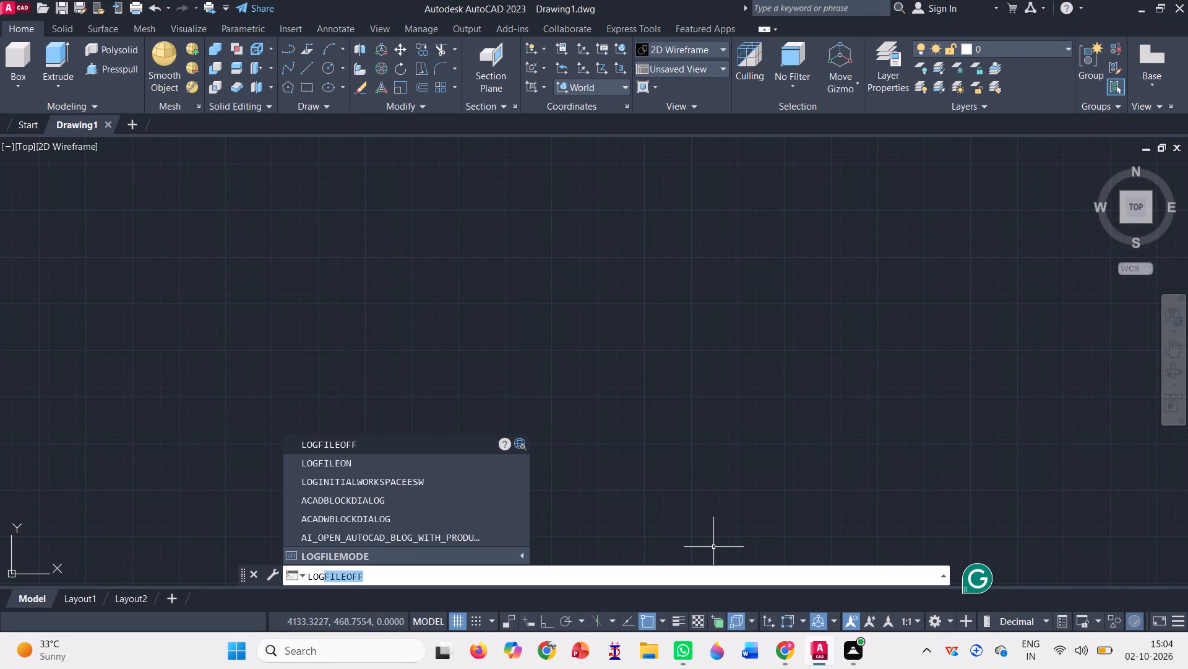
key(Down)
key(Return)
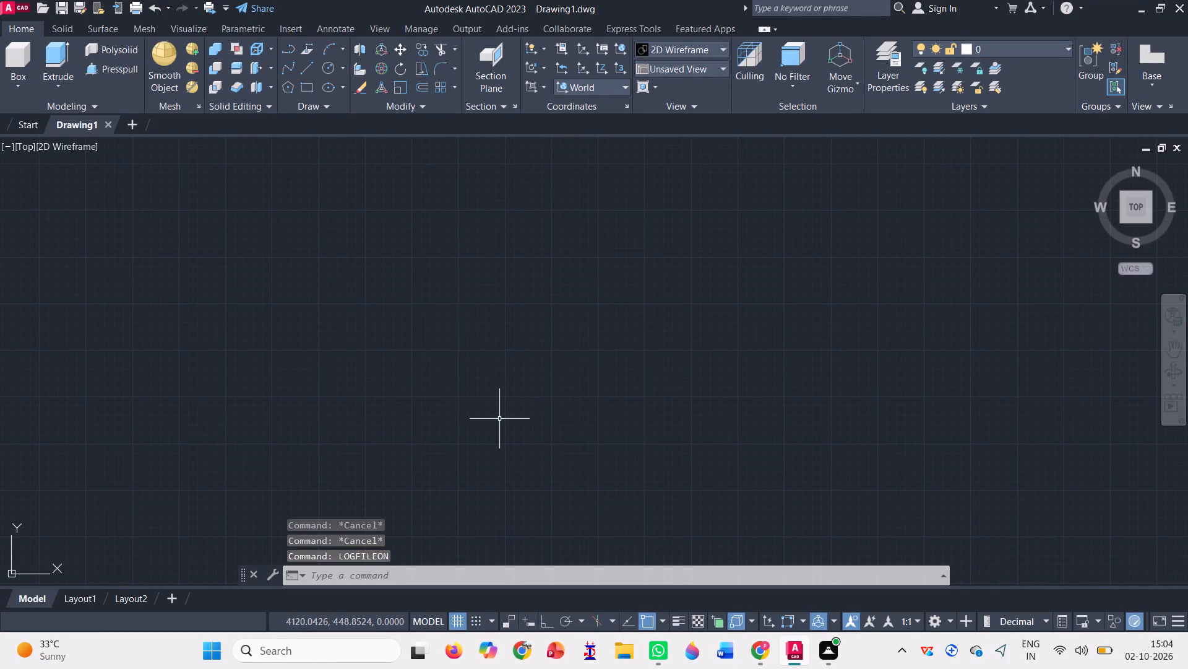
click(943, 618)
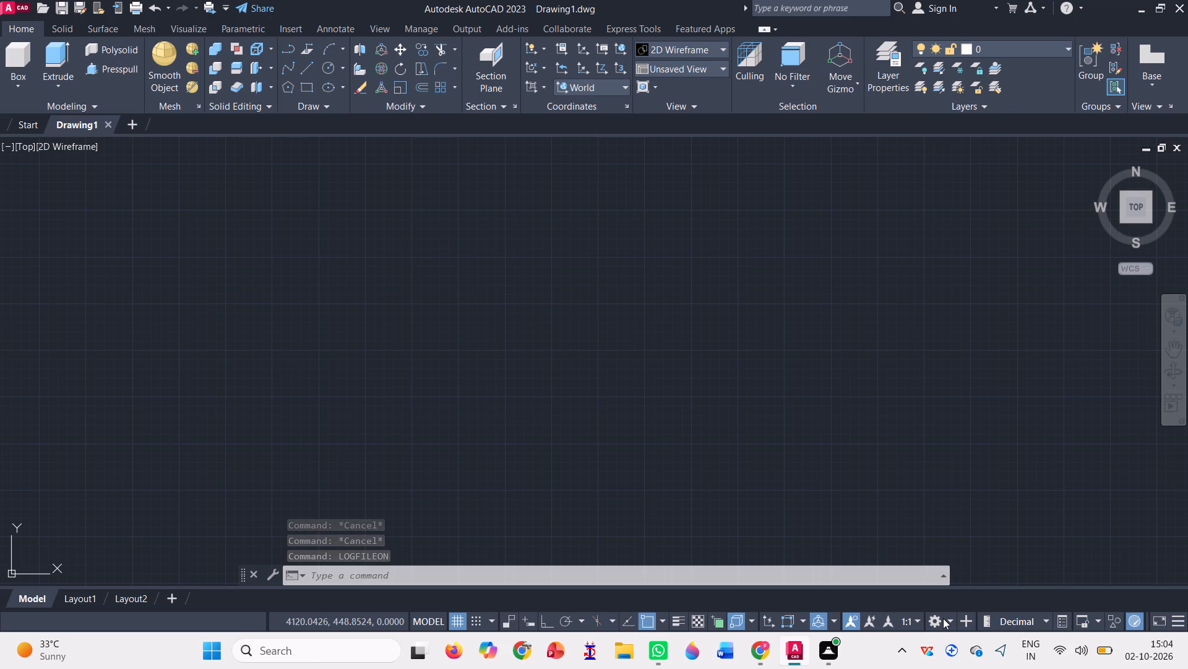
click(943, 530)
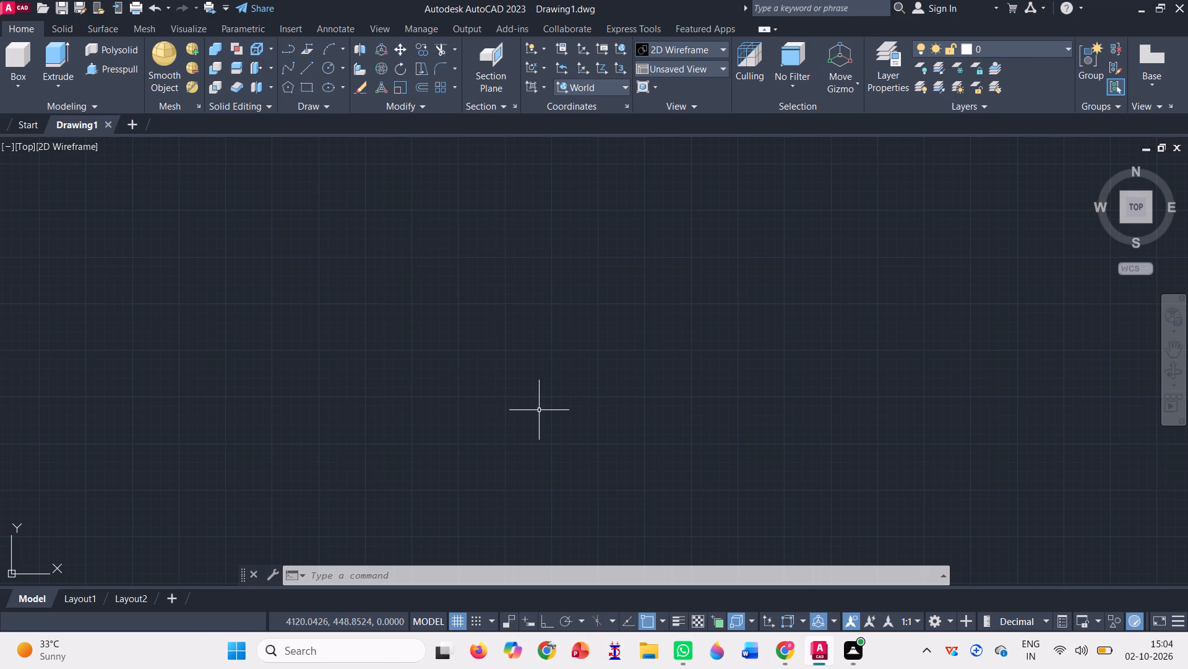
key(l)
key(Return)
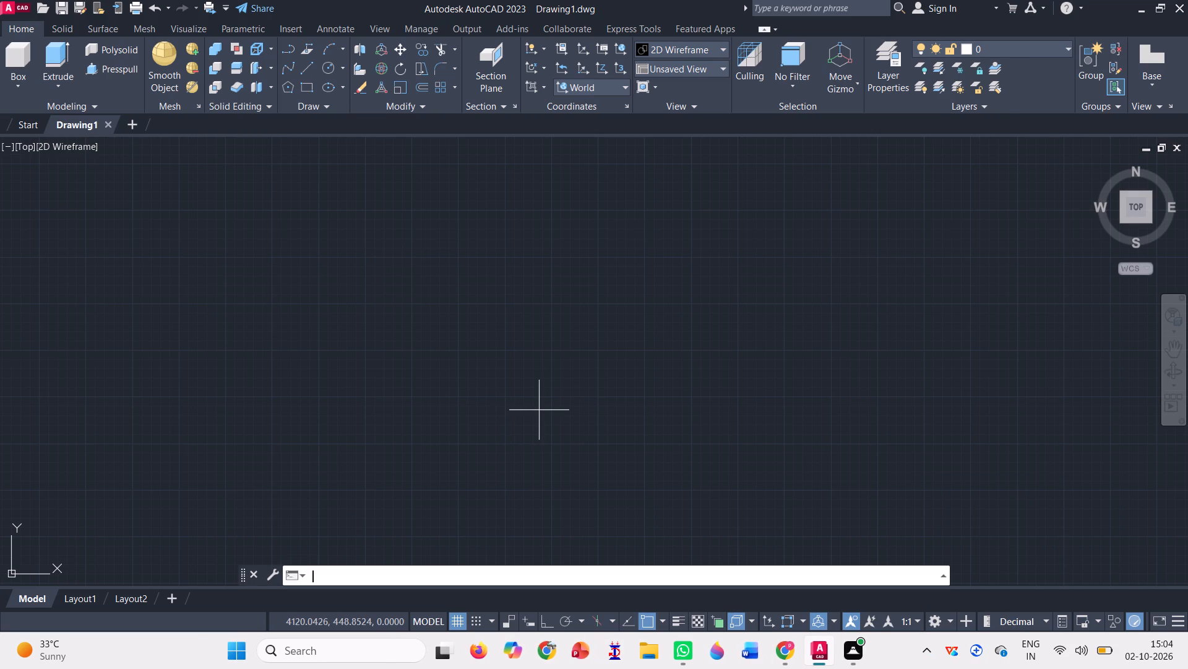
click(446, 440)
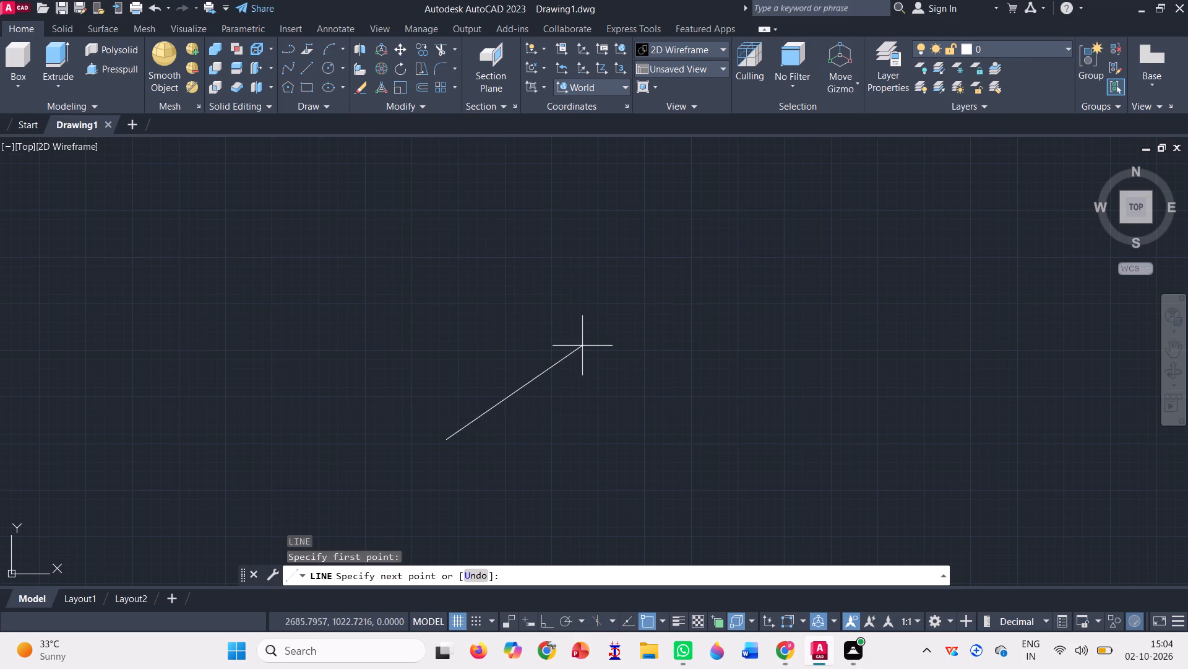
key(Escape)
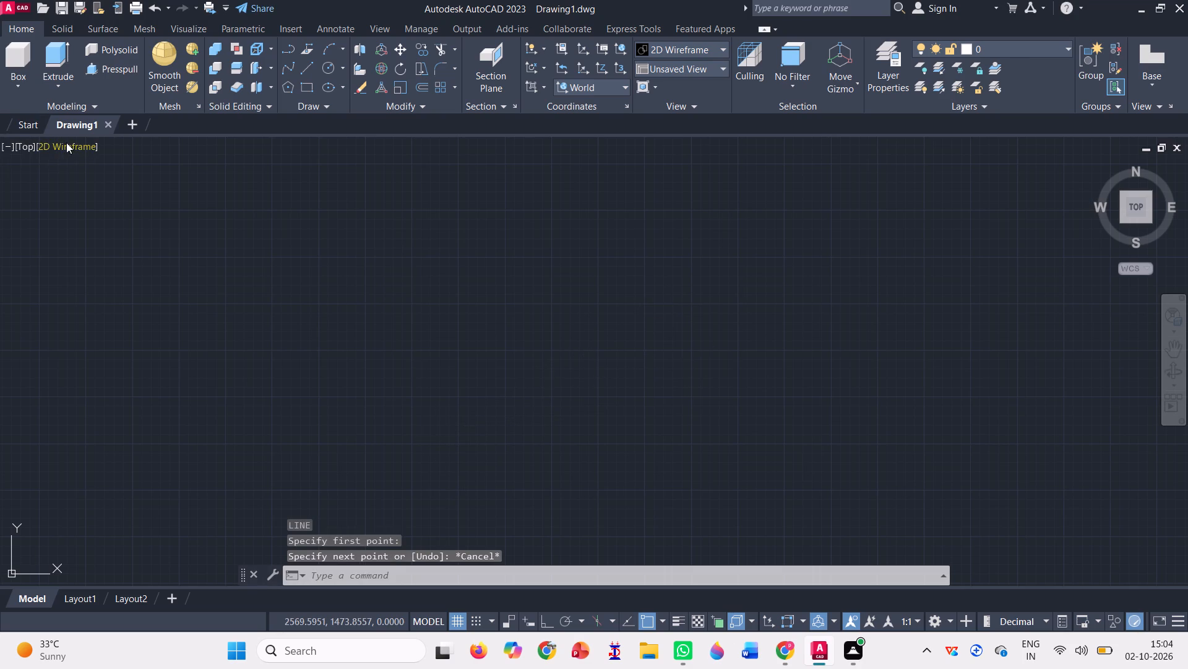
Set the viewport to the Shaded with Edges (Fast) visual style and the SW Isometric view.
click(65, 142)
click(142, 269)
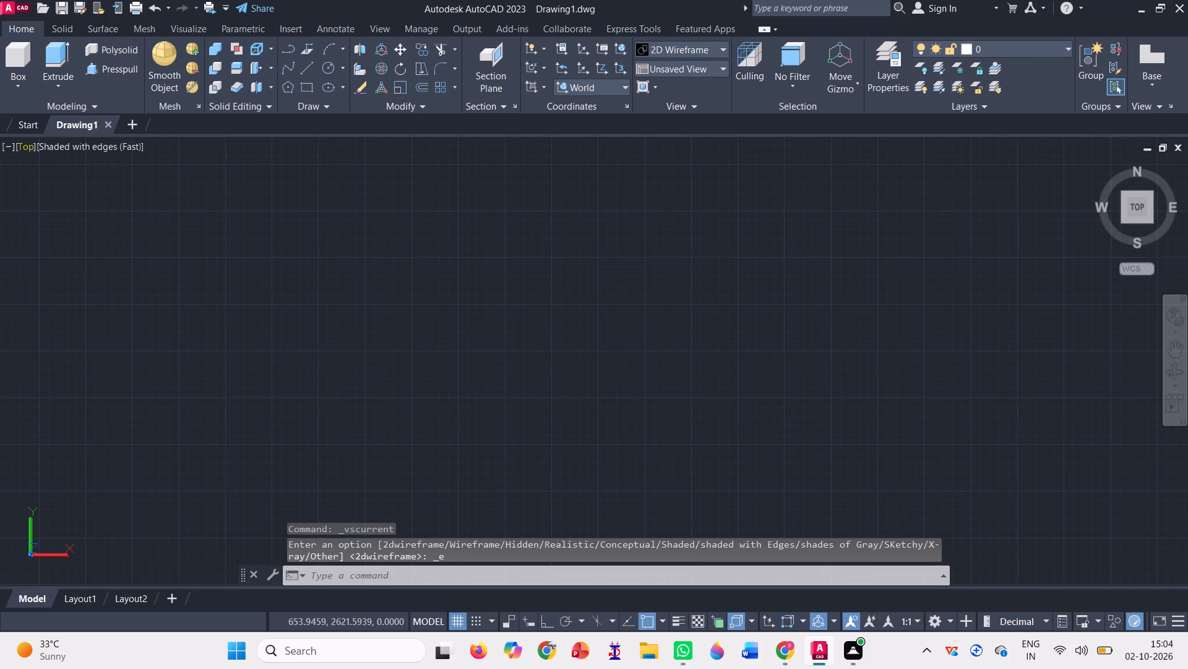
click(25, 146)
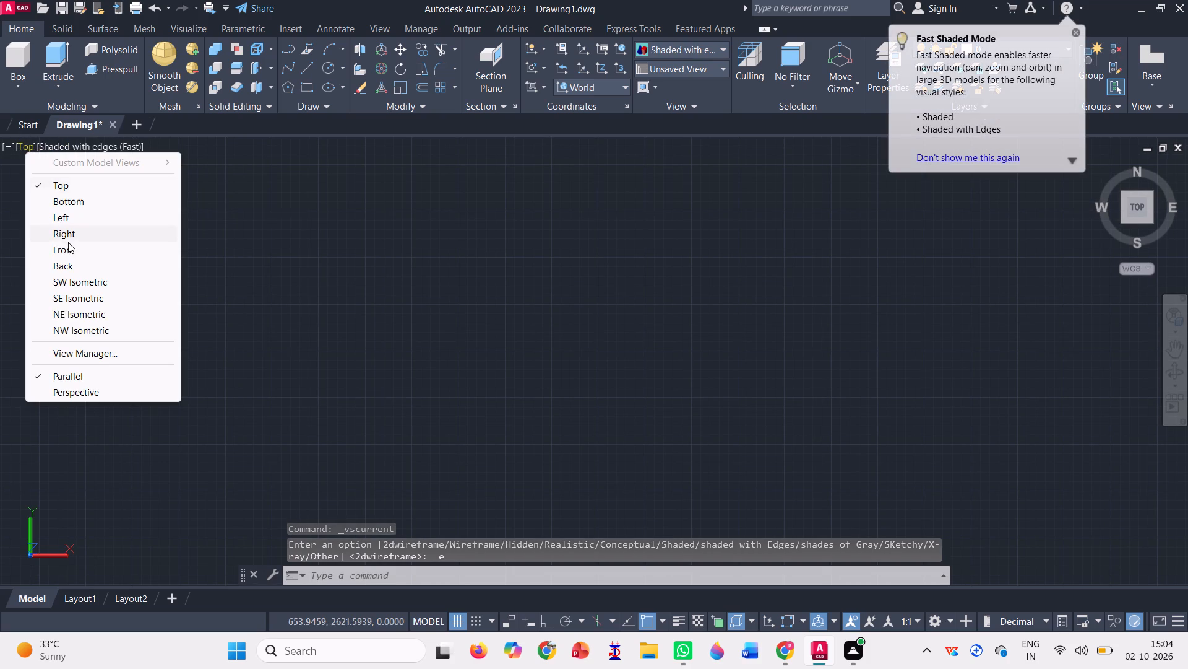
click(88, 282)
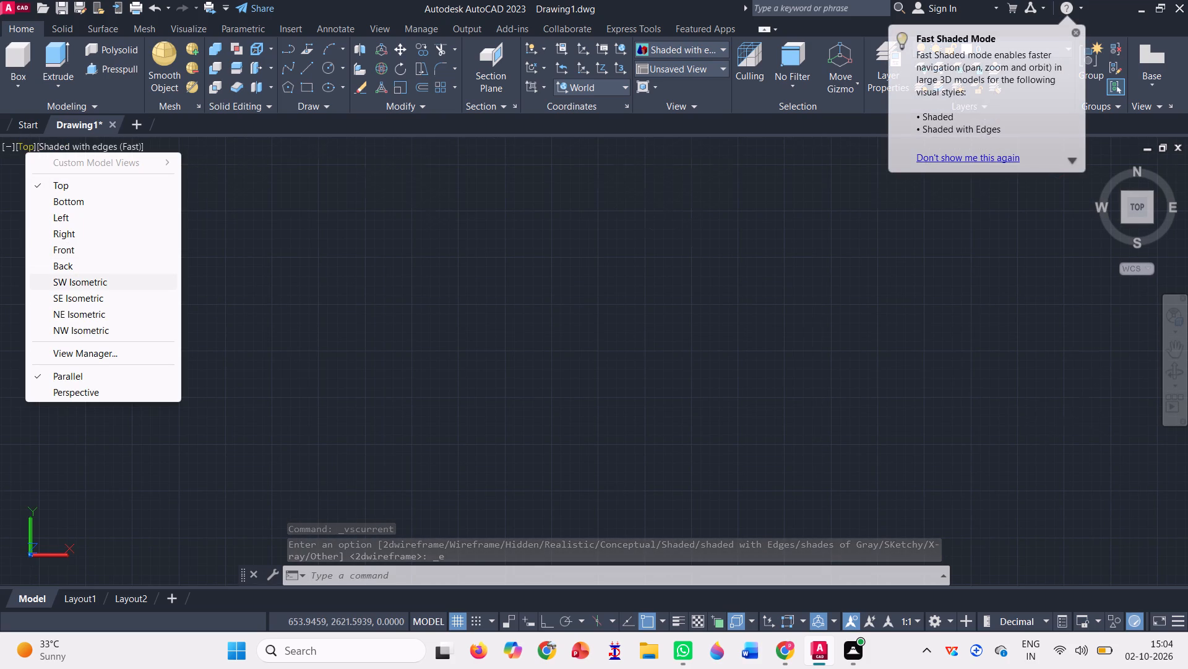
Draw a closed 100 by 10 rectangle on the ground plane with the Line command, turning Ortho on.
scroll(744, 253, up, 1)
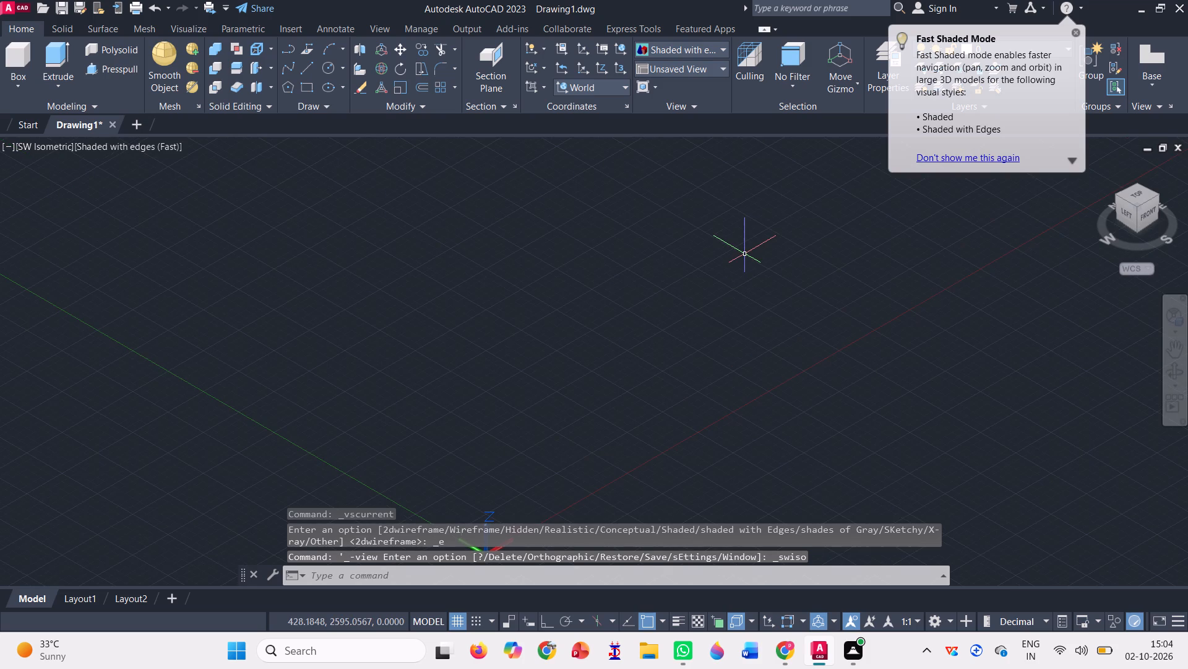
key(l)
key(Return)
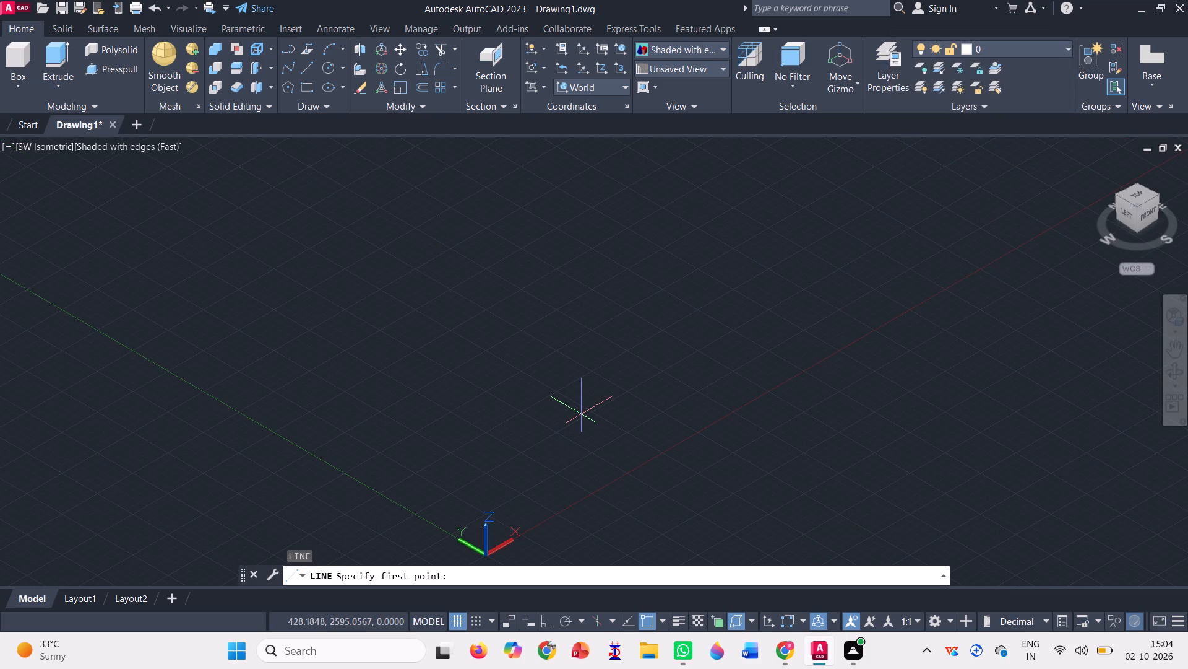
click(535, 438)
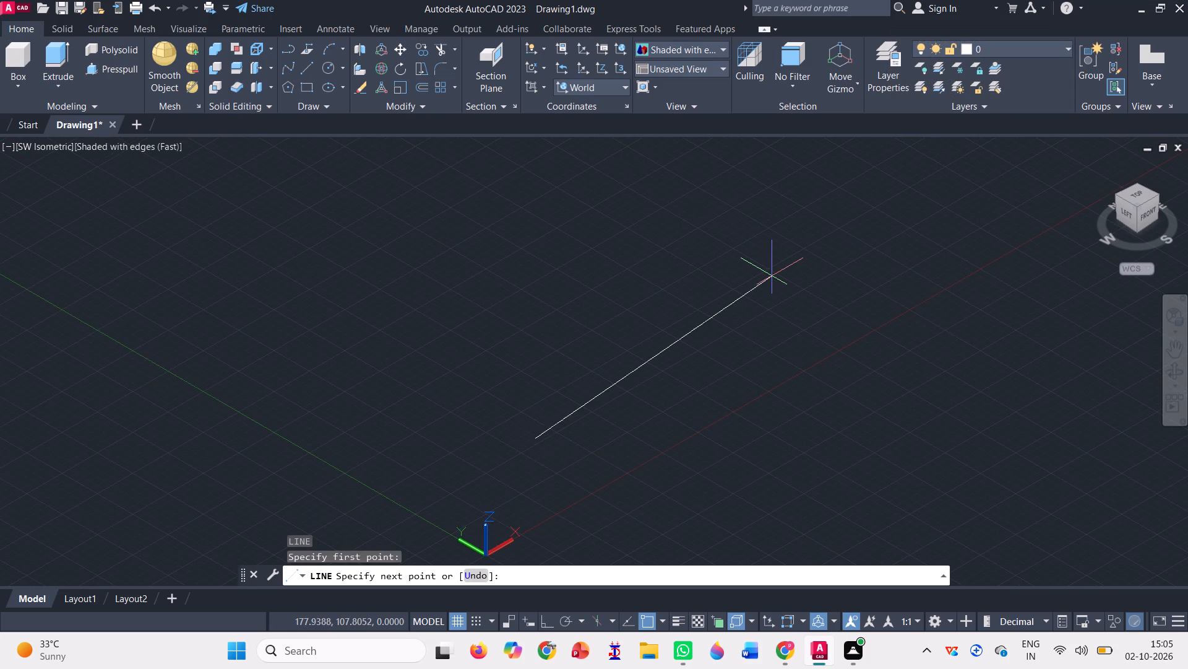
double_click(550, 621)
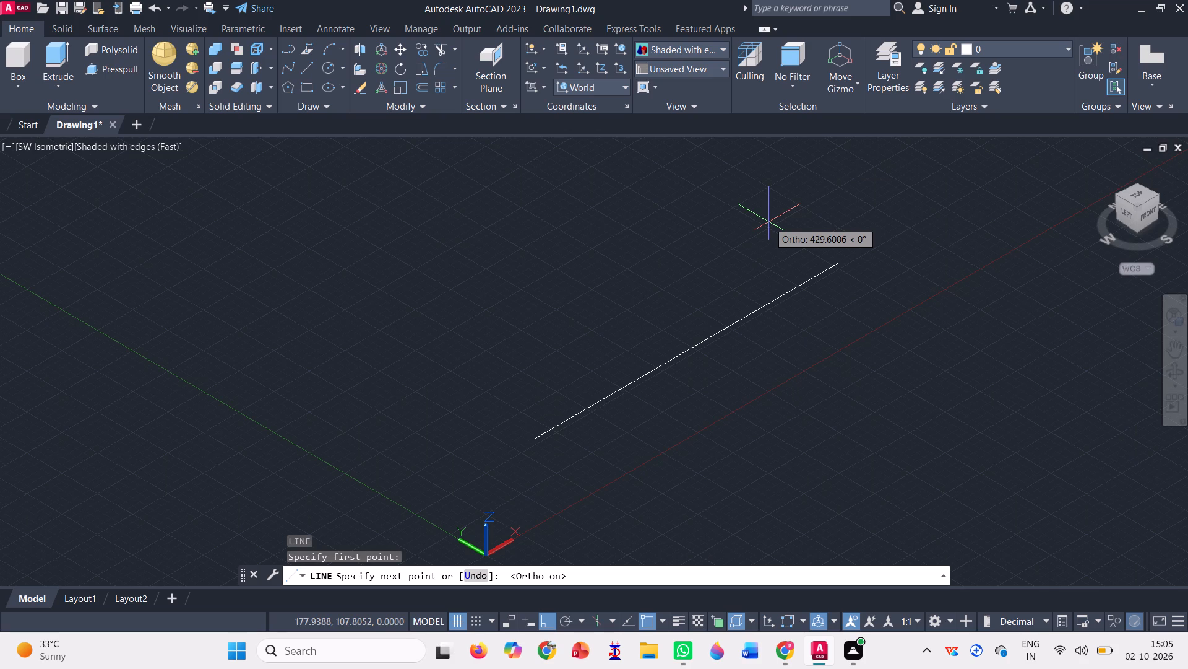
key(2)
key(BackSpace)
text(100)
key(Return)
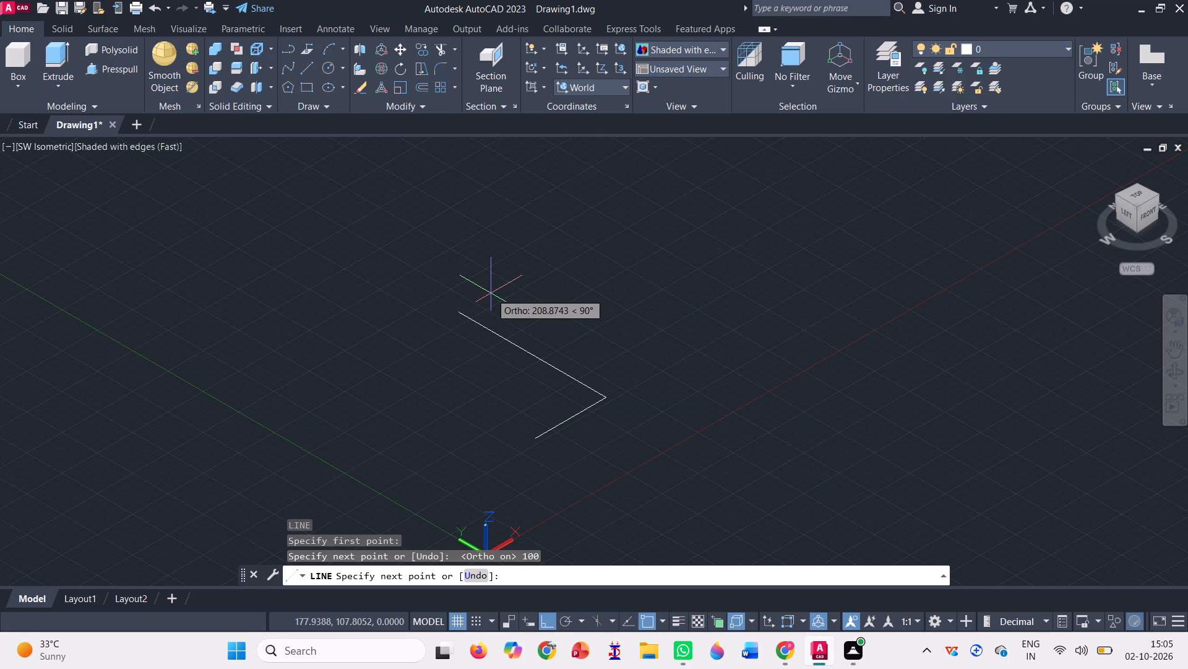
text(10)
key(Return)
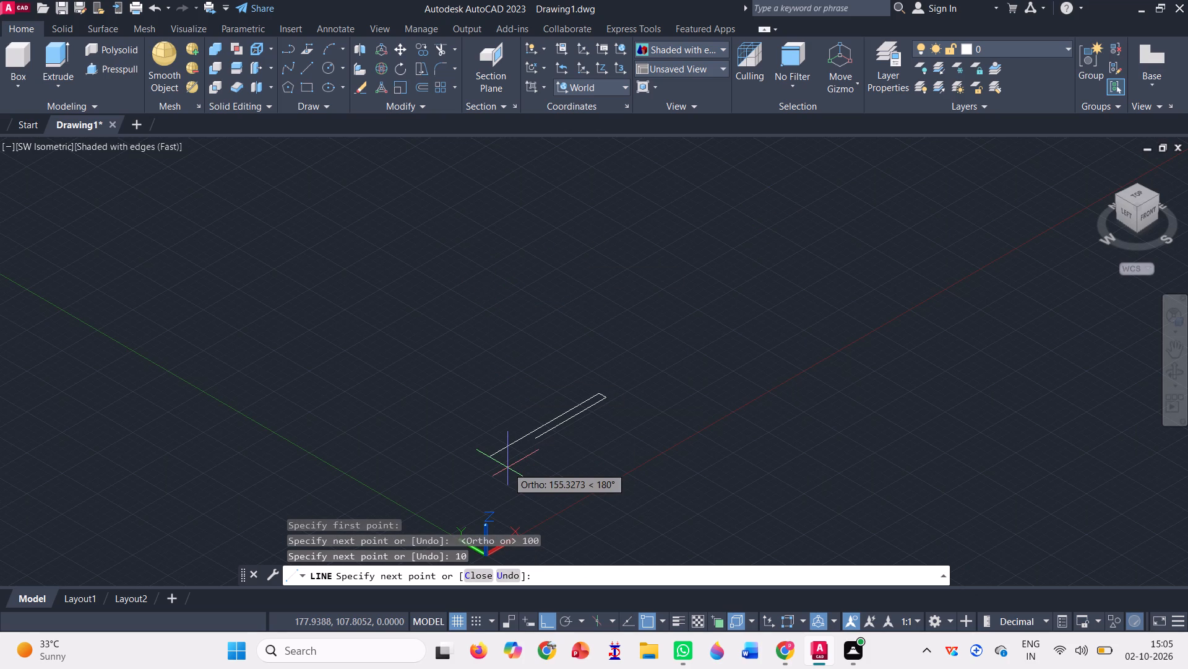
text(10)
key(0)
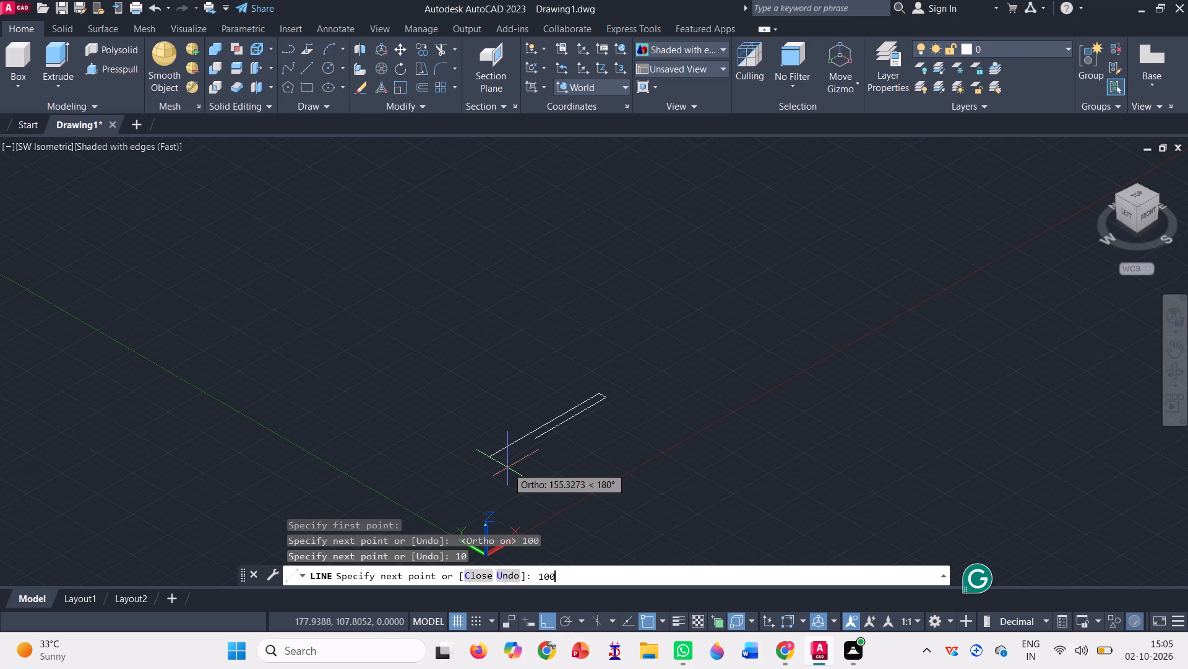
key(Return)
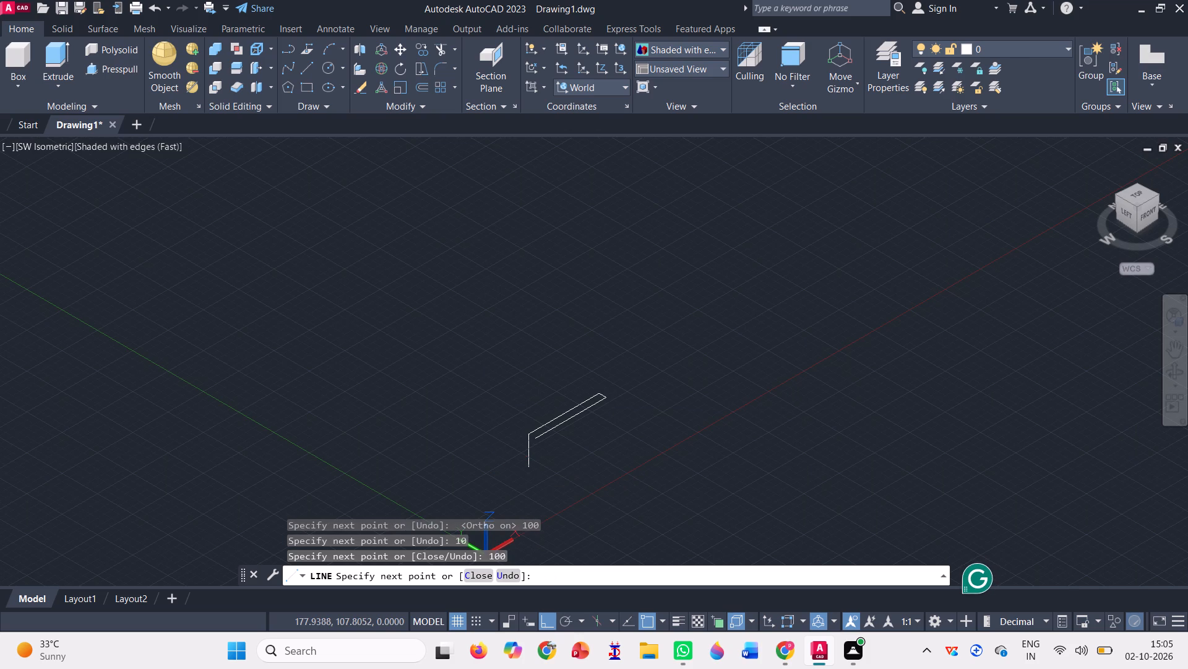
text(10)
key(Return)
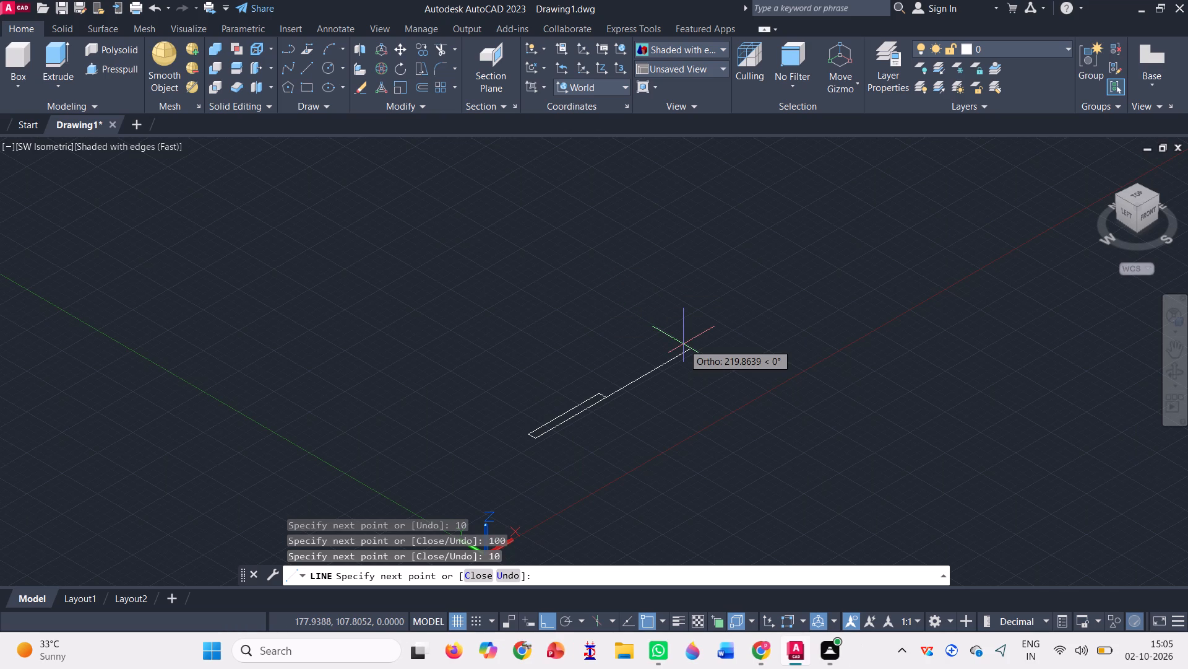
key(Return)
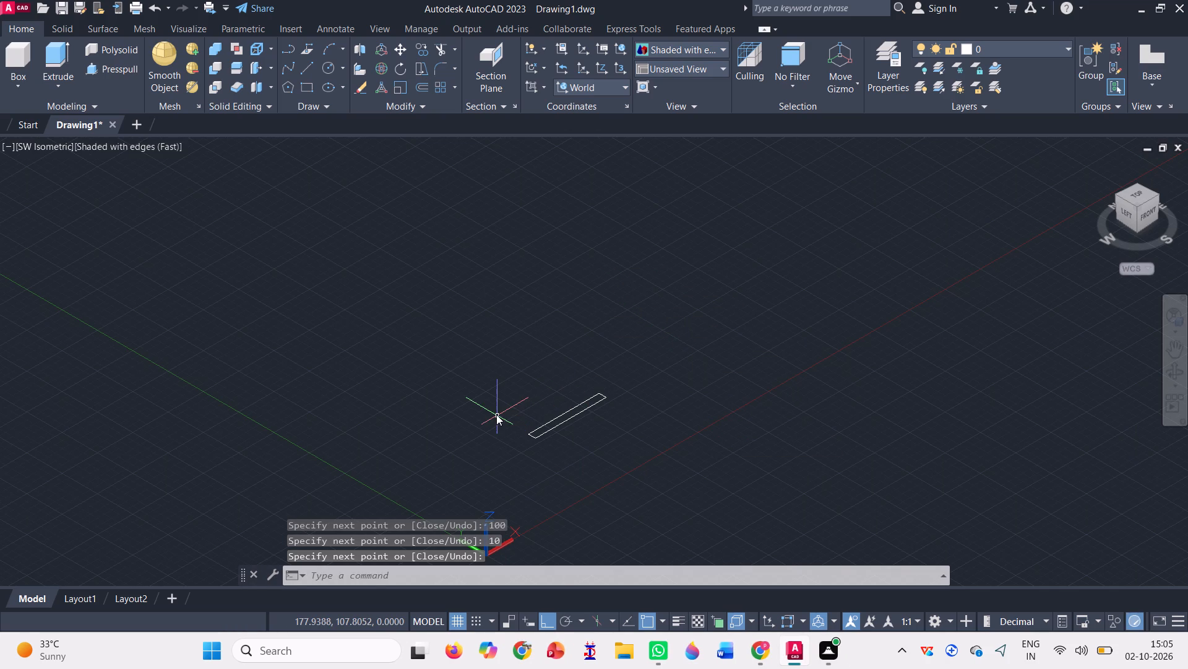
Join the rectangle's four lines into a single closed polyline.
scroll(556, 413, up, 6)
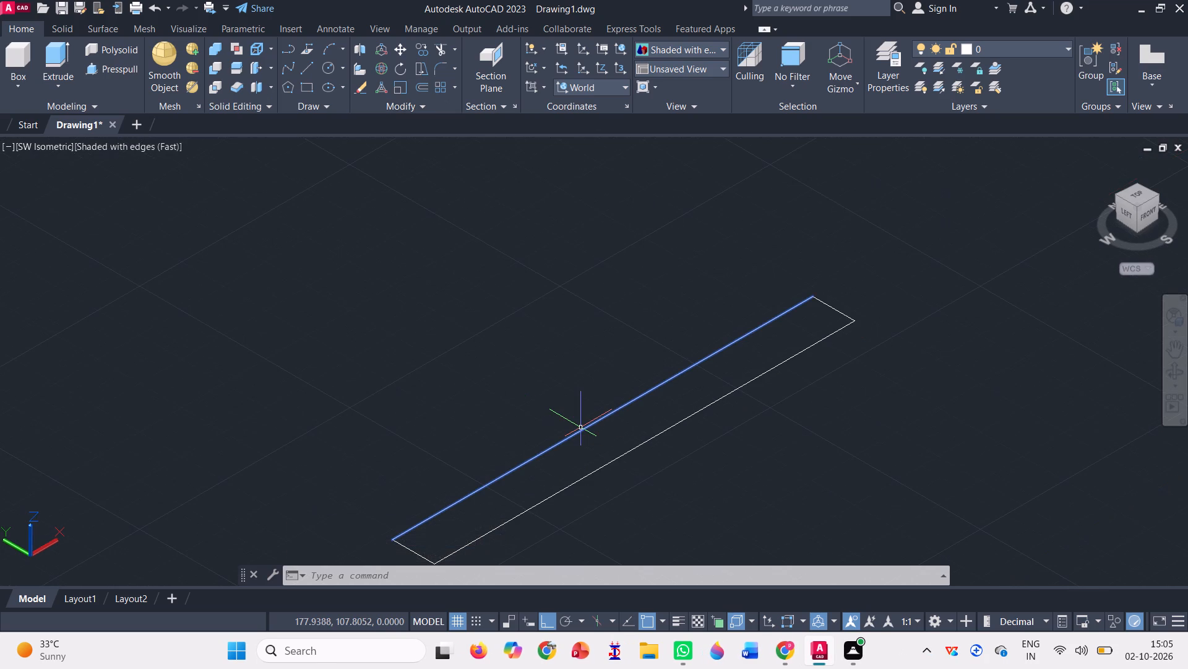
click(580, 428)
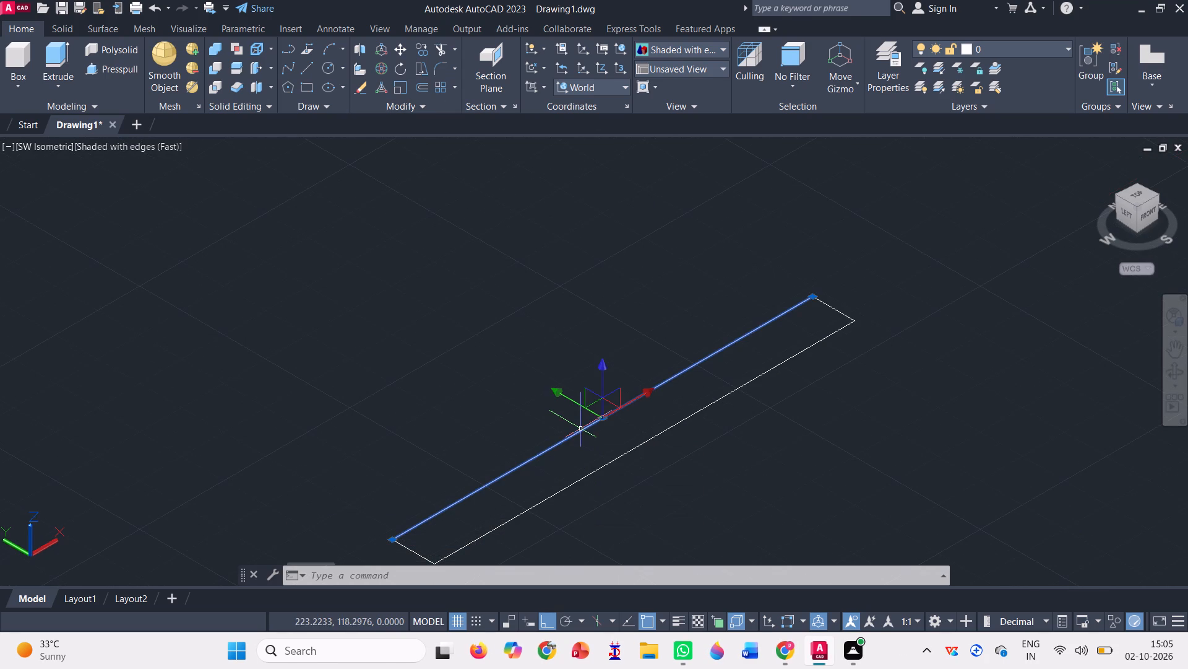
click(832, 308)
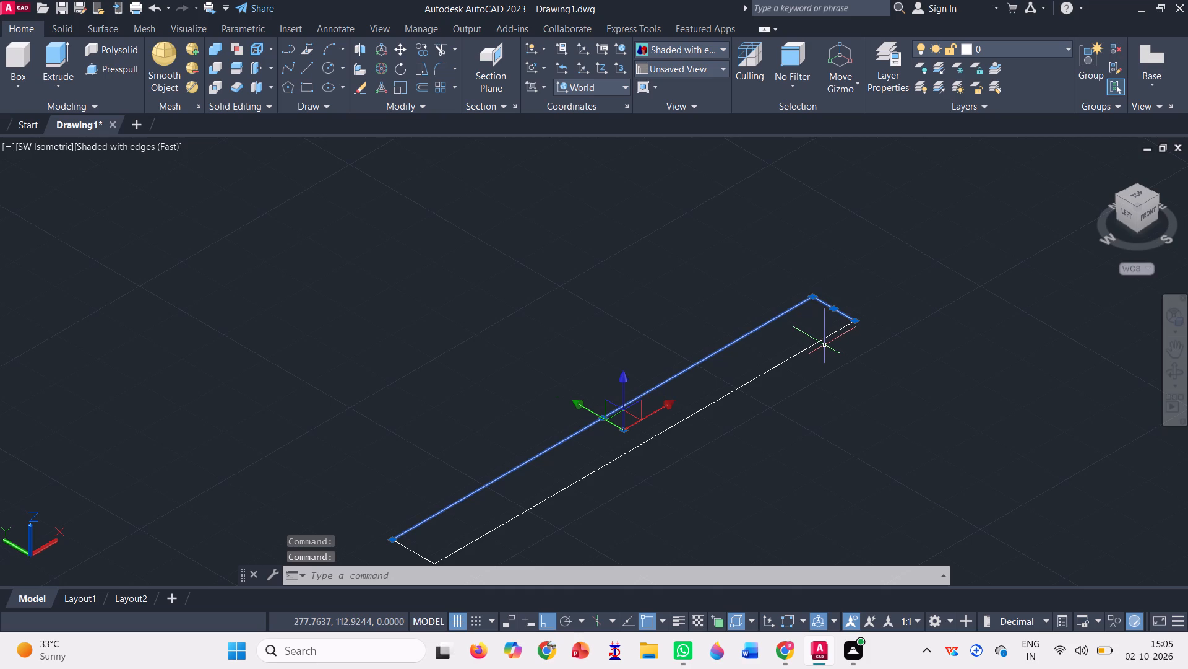
click(824, 344)
click(816, 343)
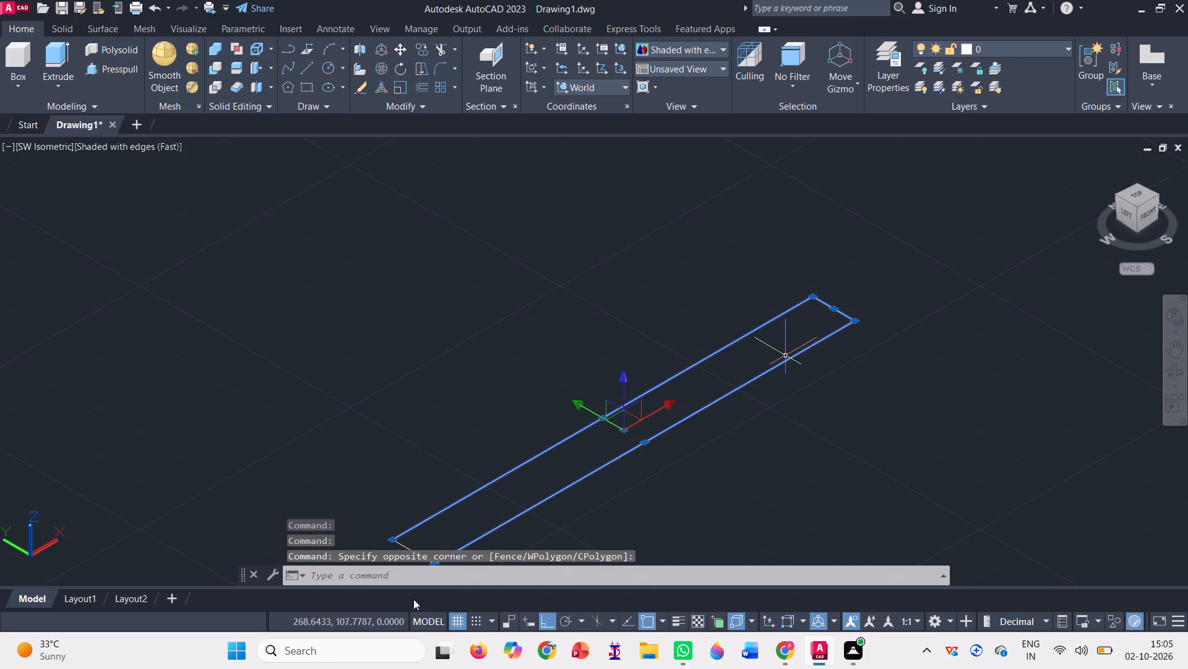
click(405, 546)
key(j)
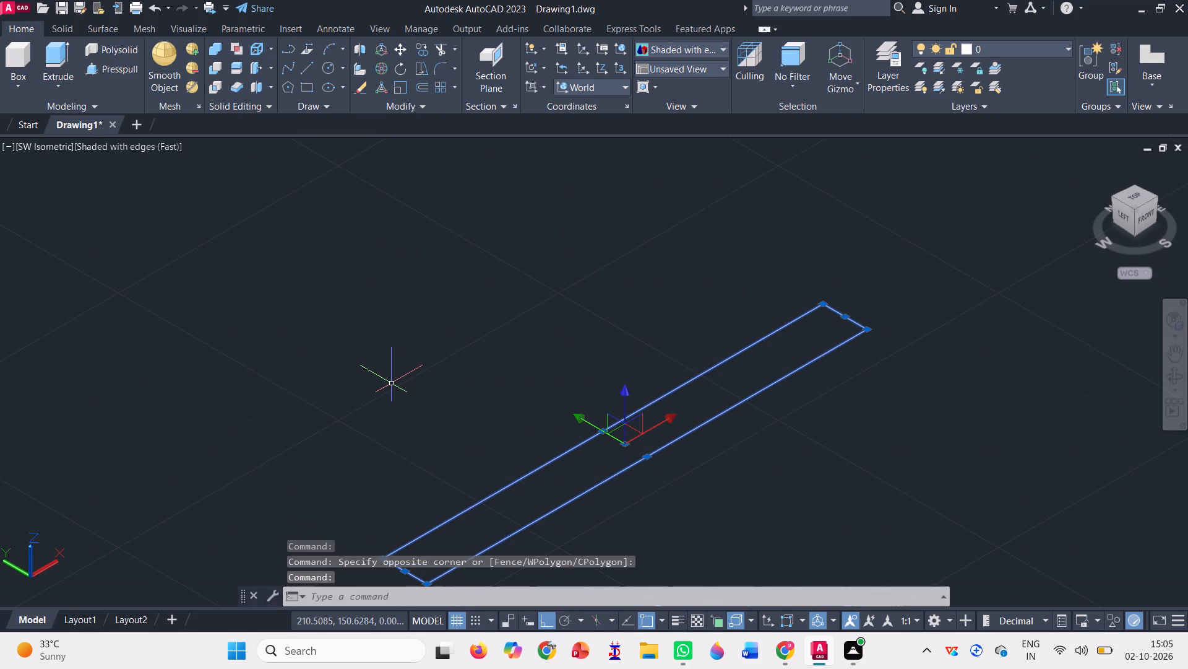
key(Return)
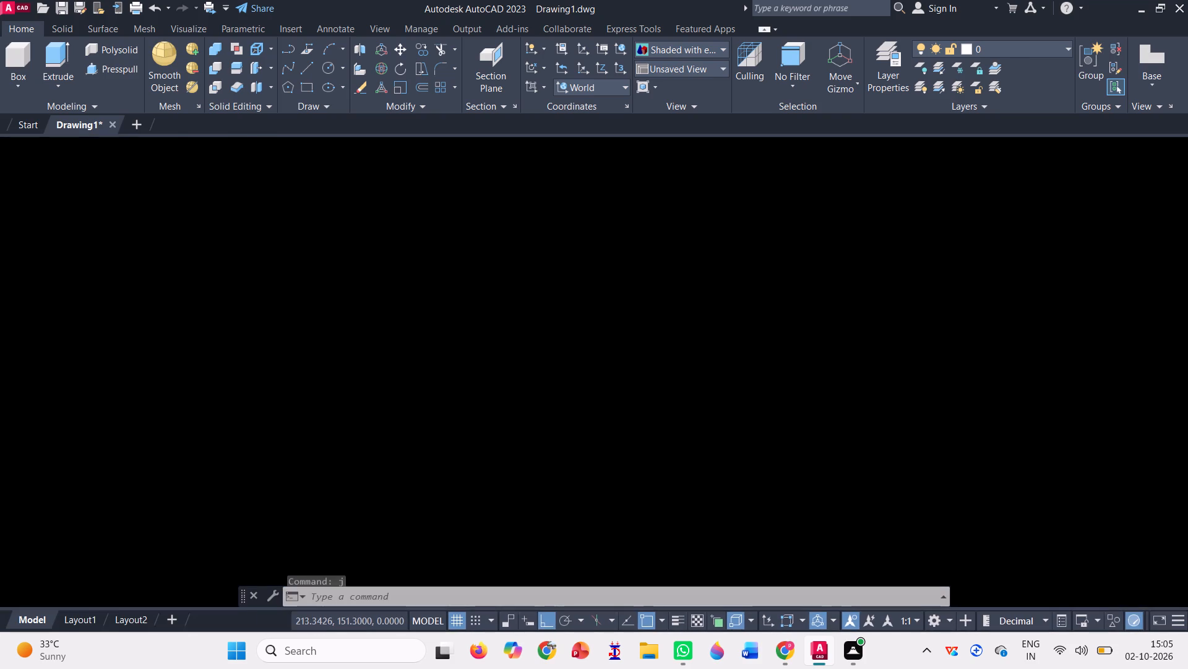
Extrude the closed 100 by 10 rectangle upward as a solid with a height of 100.
scroll(443, 367, down, 1)
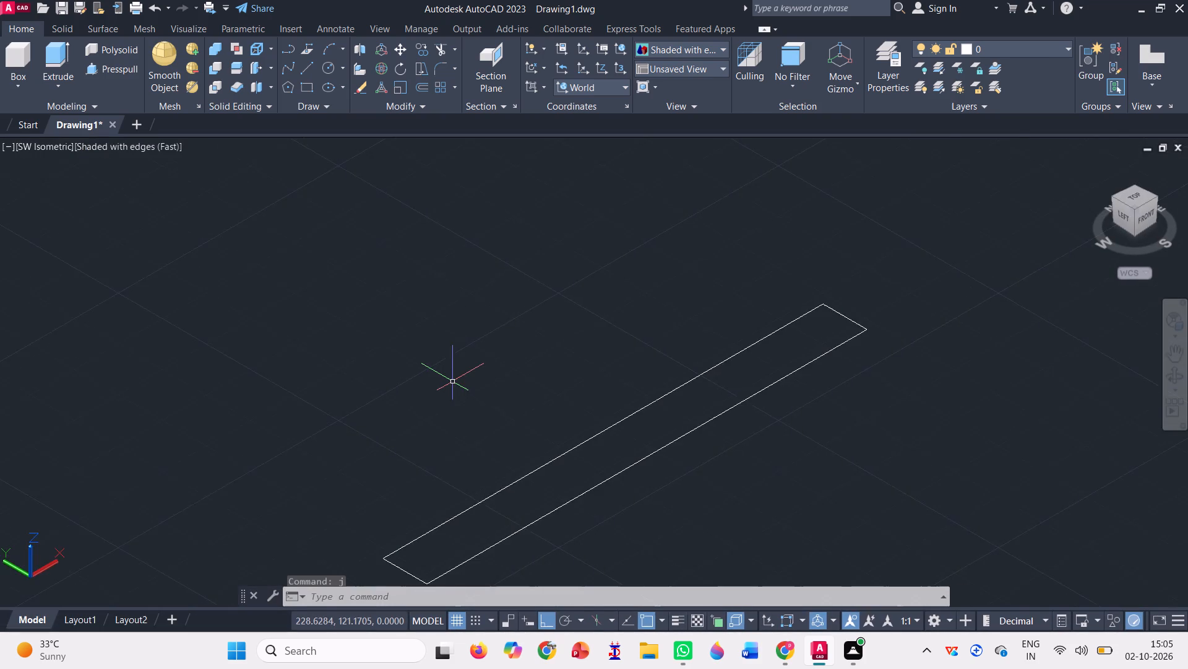
scroll(443, 367, down, 2)
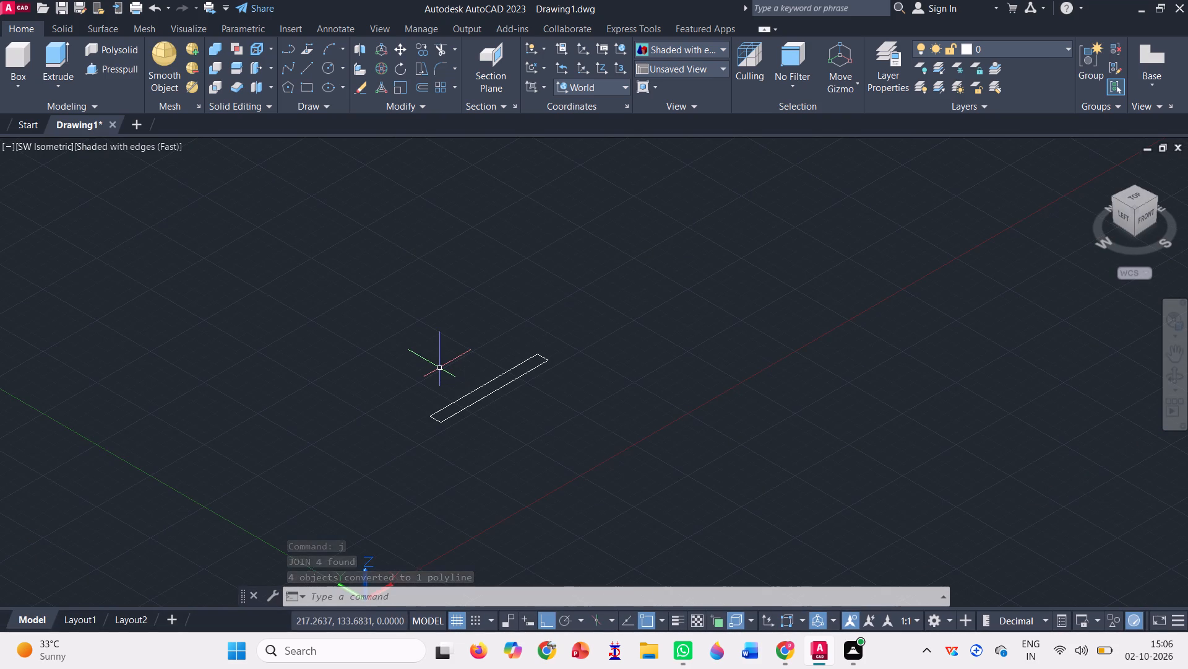
scroll(439, 367, up, 1)
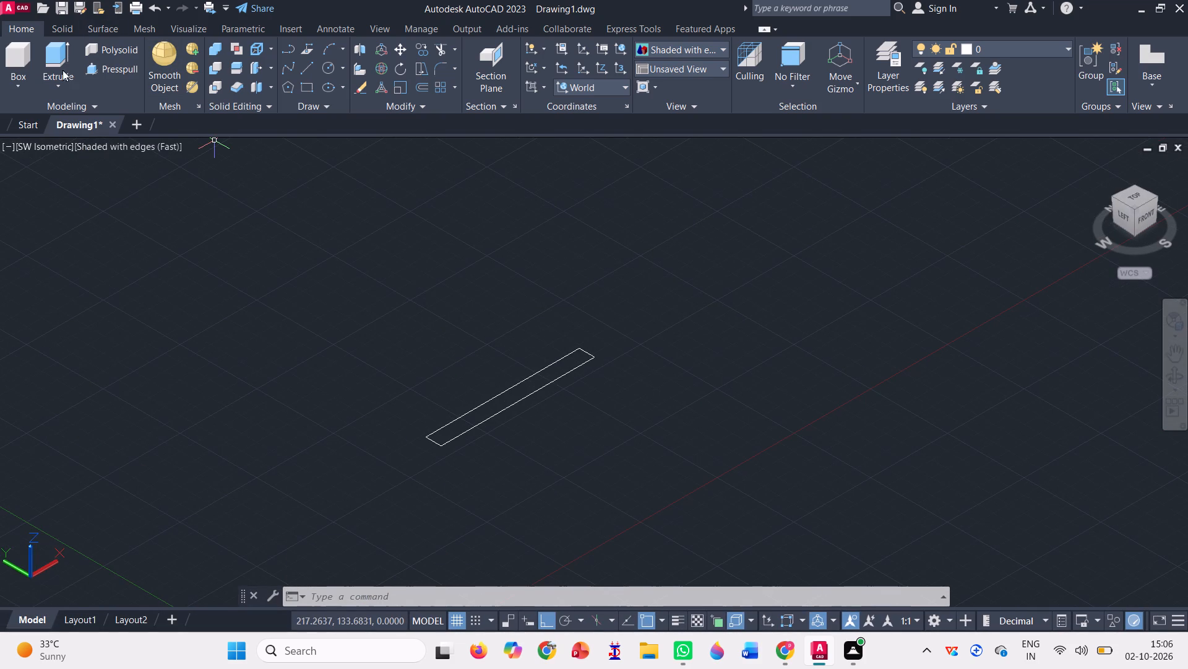
click(62, 70)
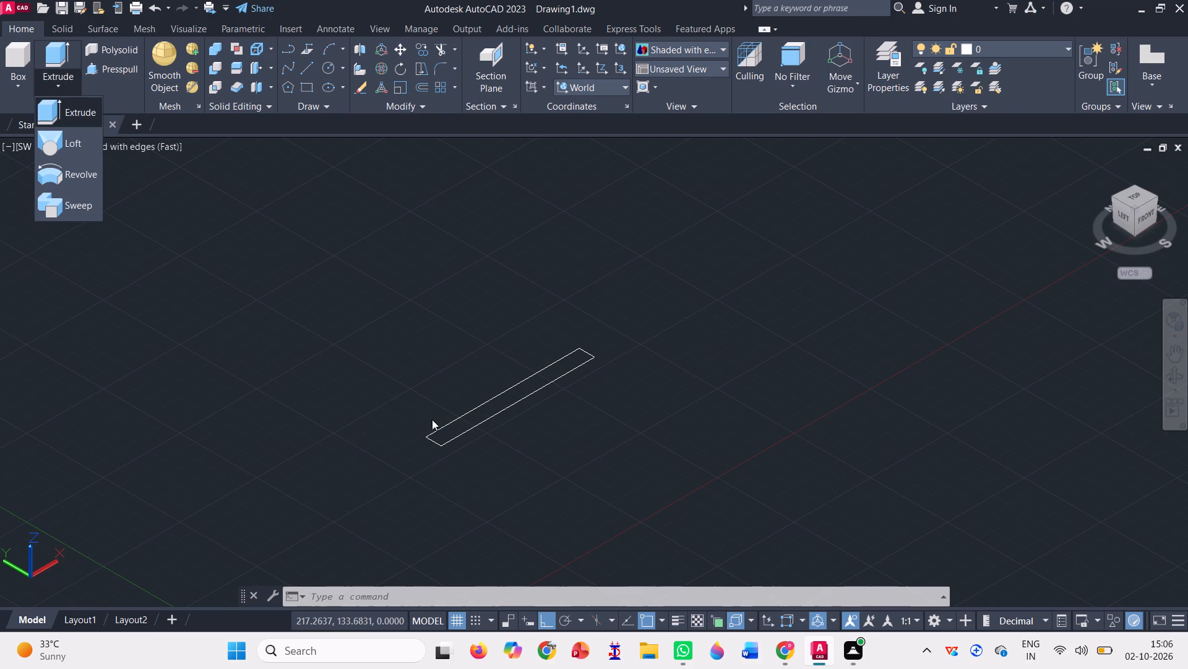
click(54, 50)
click(56, 53)
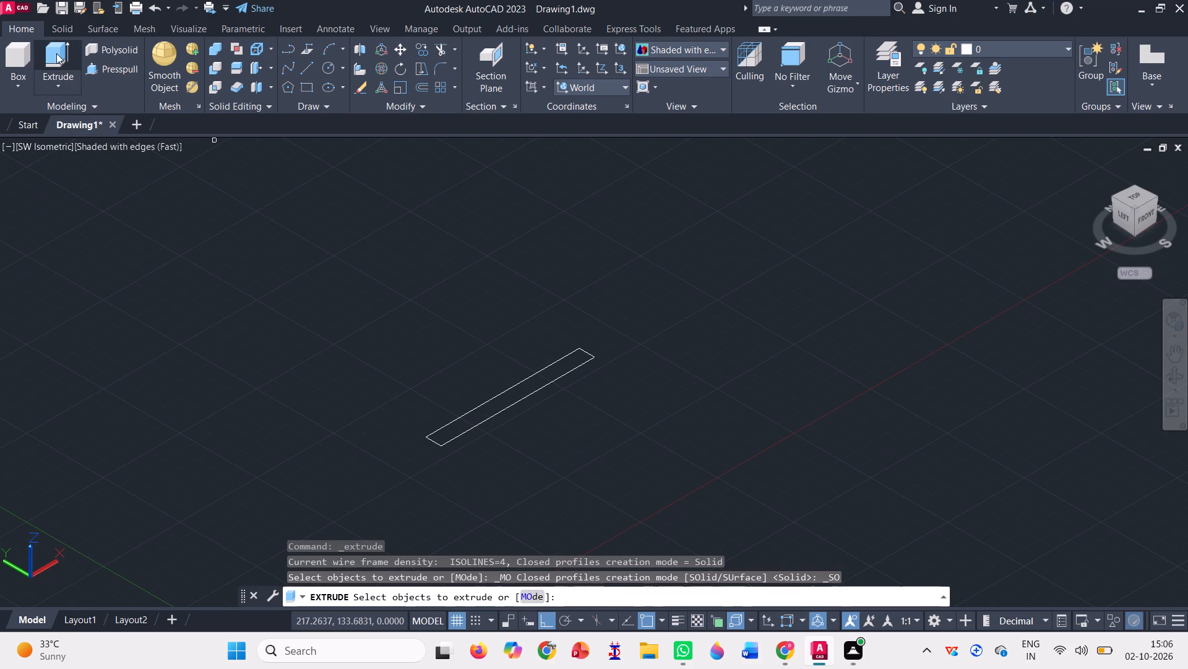
click(473, 424)
key(Return)
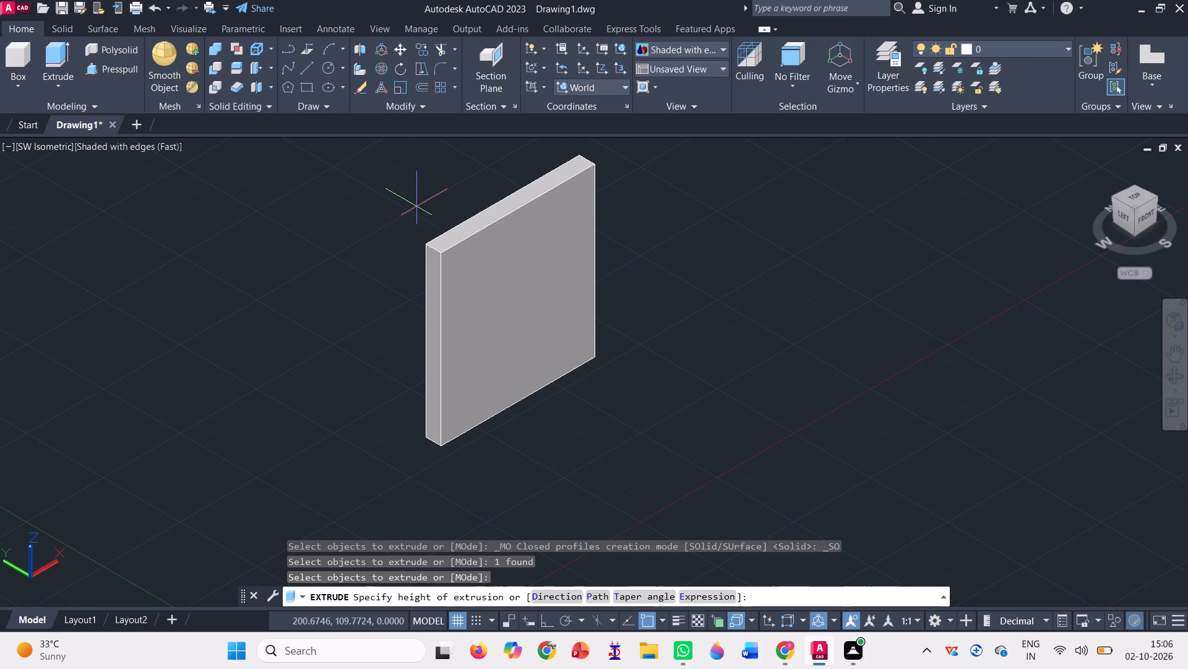
text(100)
key(Return)
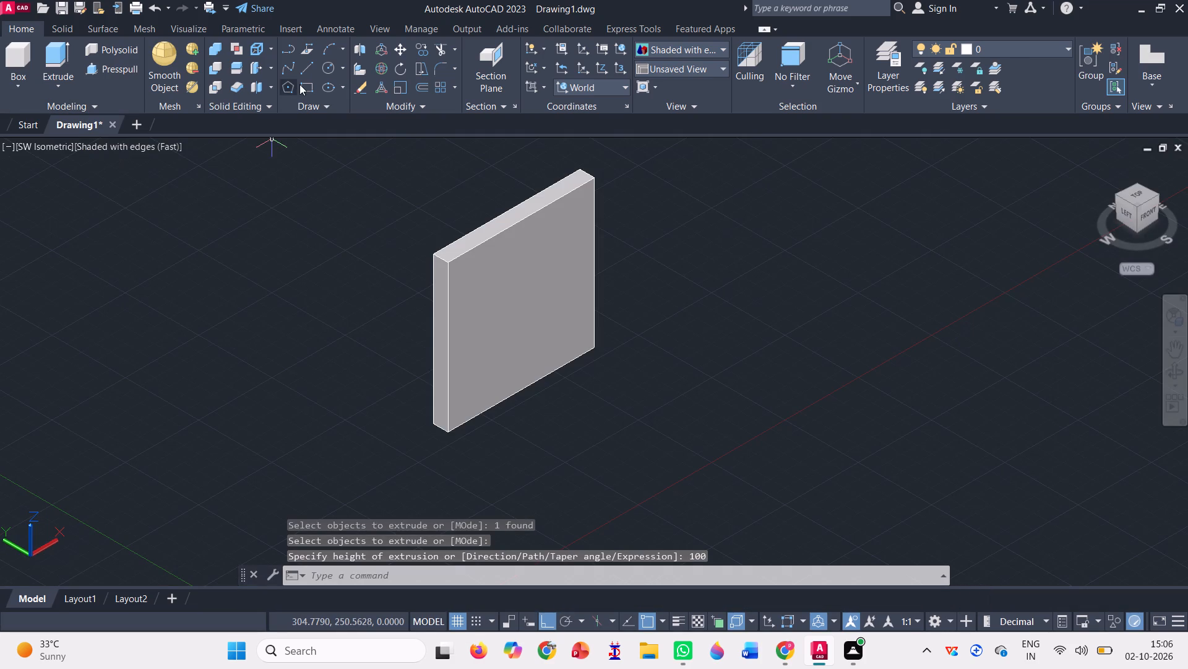
Draw a vertical line 30 long down the plate's front face from the midpoint of its top front edge.
click(308, 71)
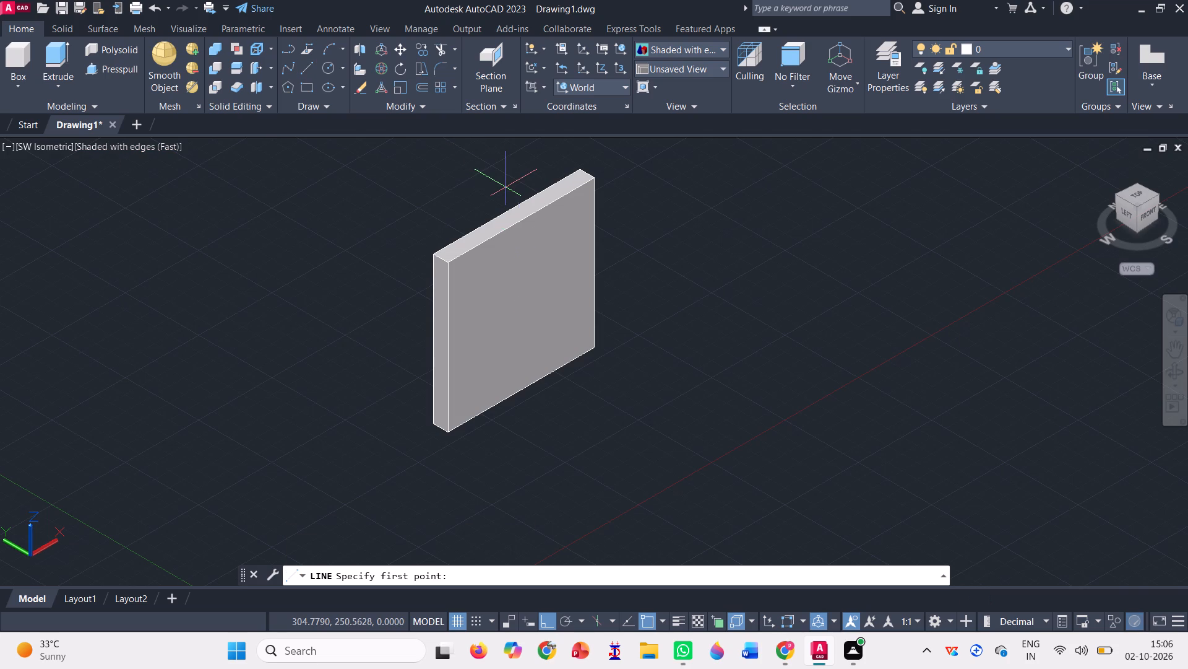
click(525, 217)
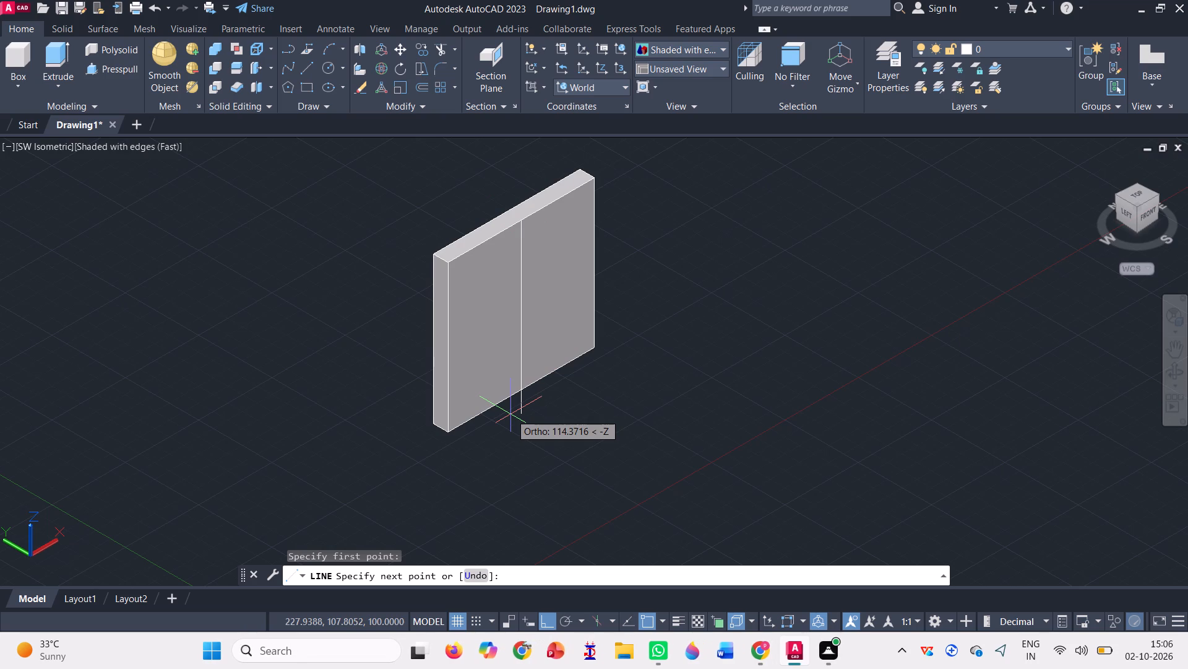
text(30)
key(Return)
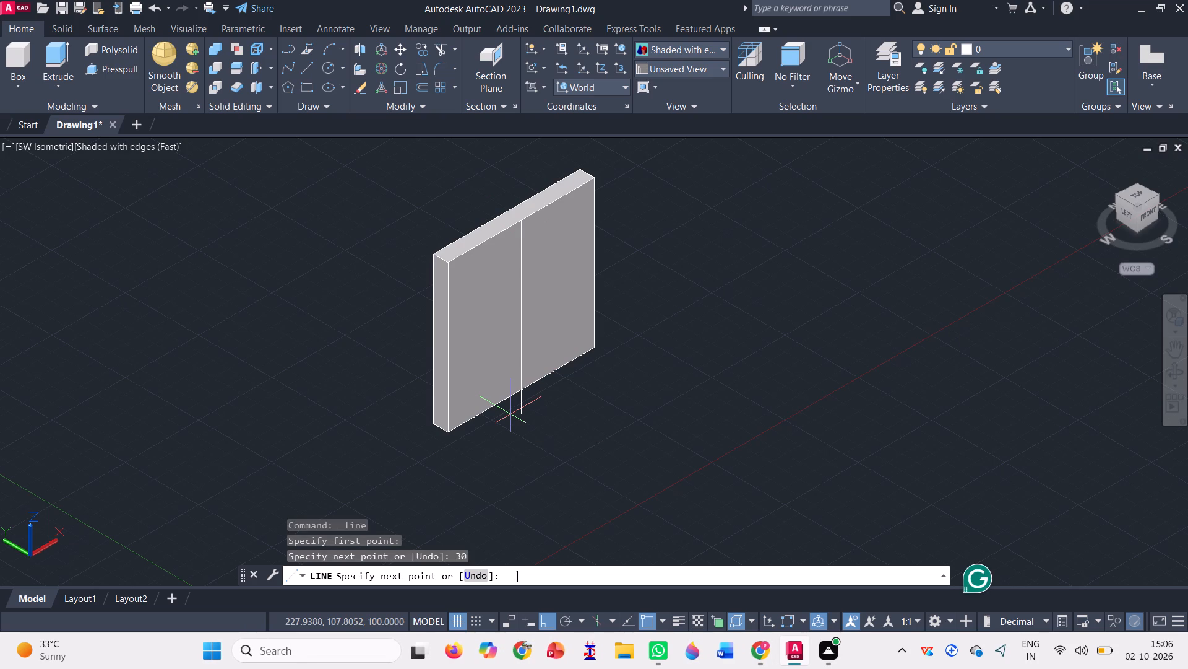
key(Return)
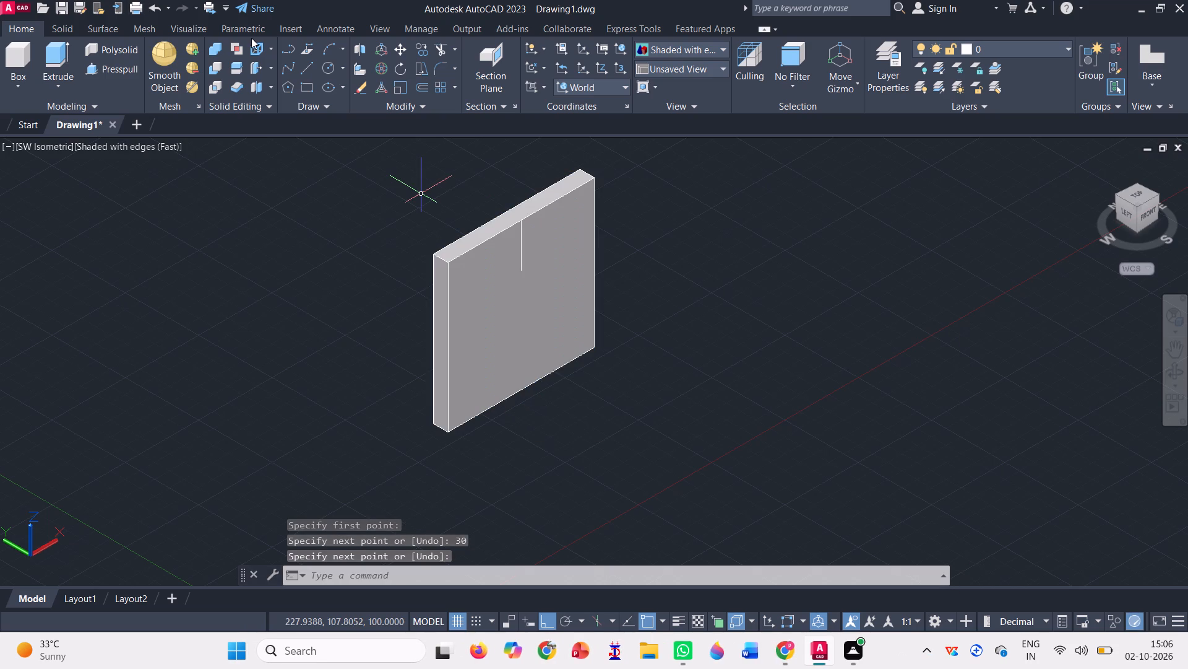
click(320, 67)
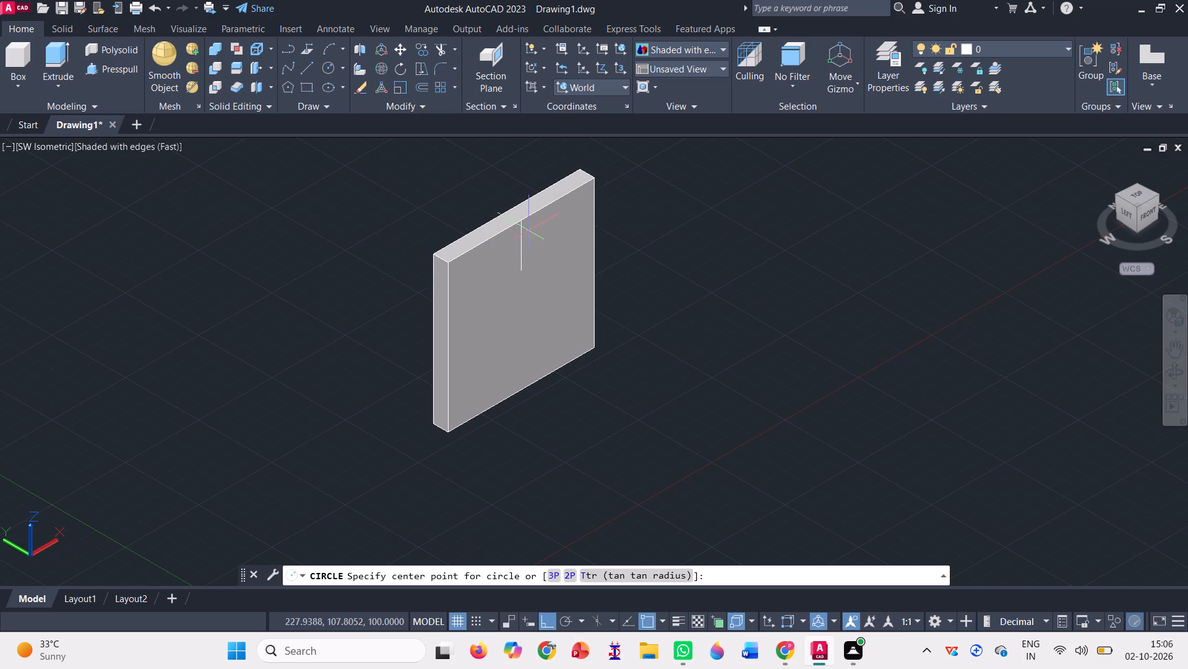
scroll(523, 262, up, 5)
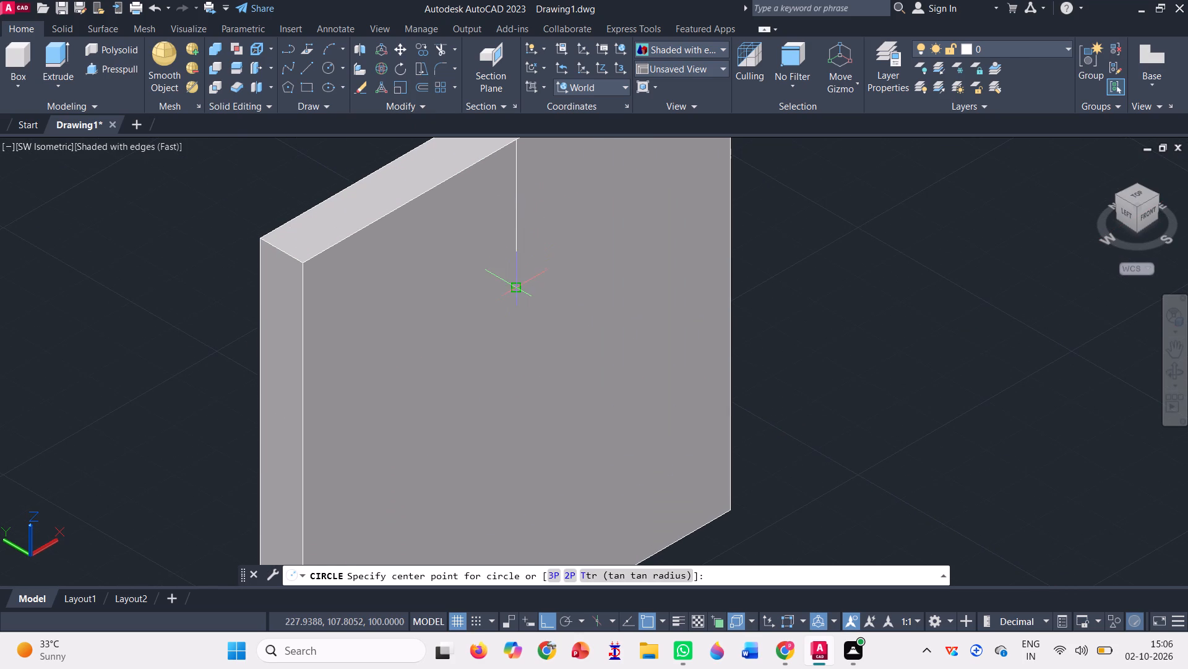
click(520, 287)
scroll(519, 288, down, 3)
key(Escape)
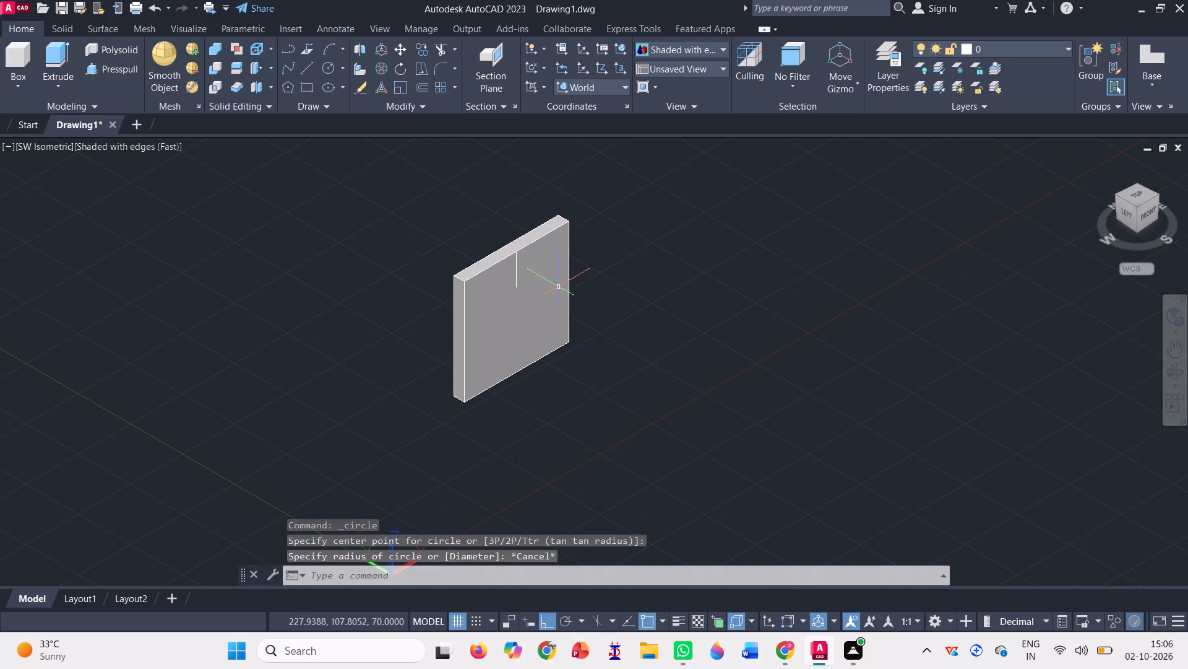
Switch to the Front view and draw a circle of radius 30 centred on the lower end of the 30-long line.
click(59, 150)
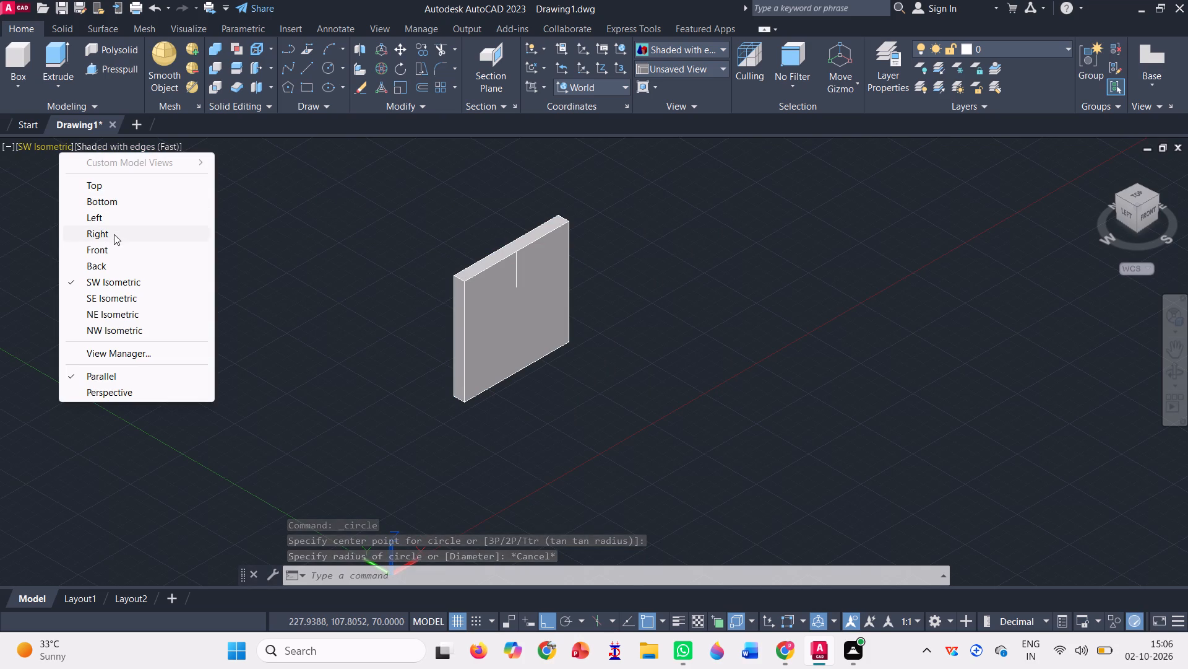
click(116, 252)
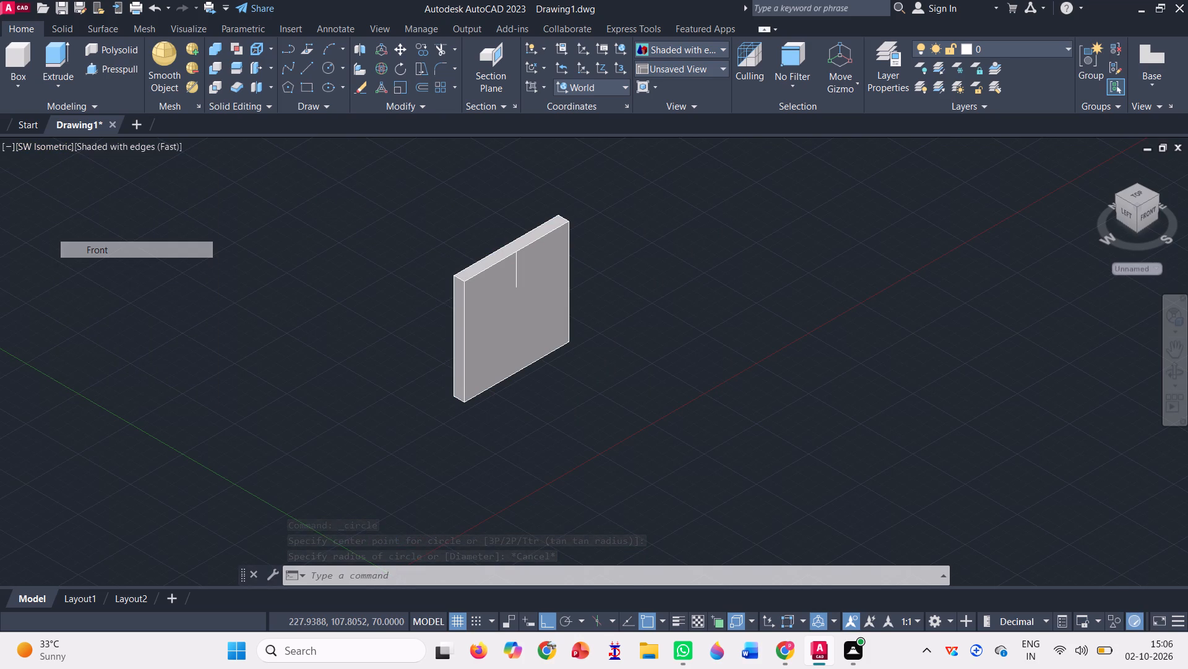
scroll(742, 278, down, 1)
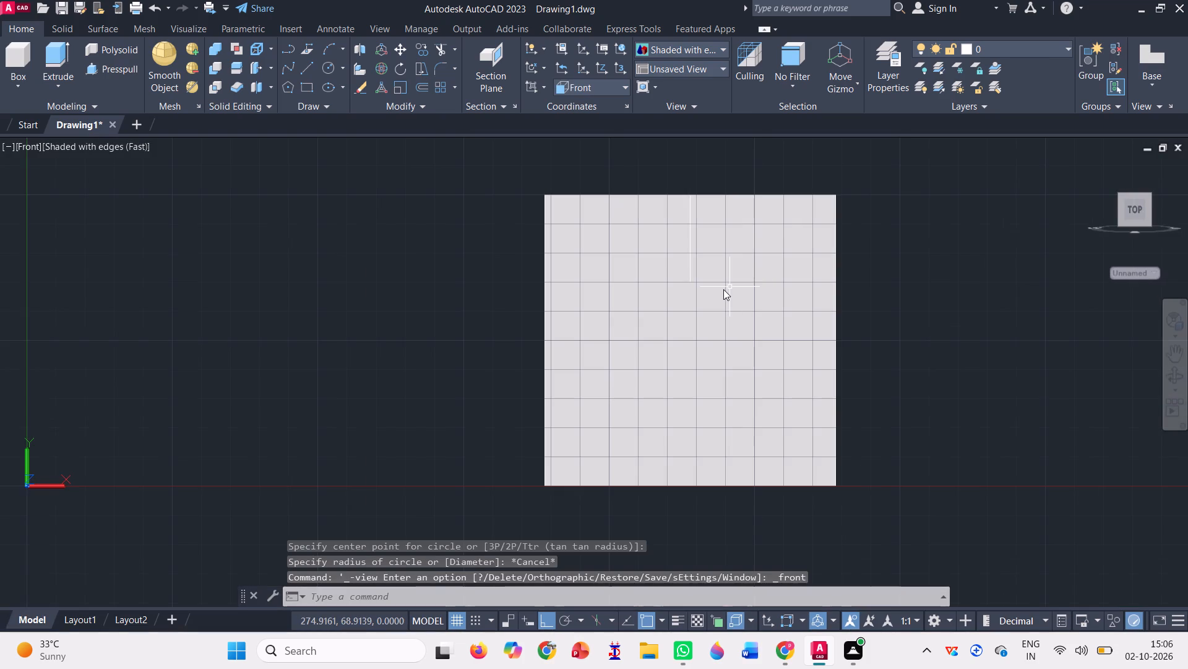
click(327, 72)
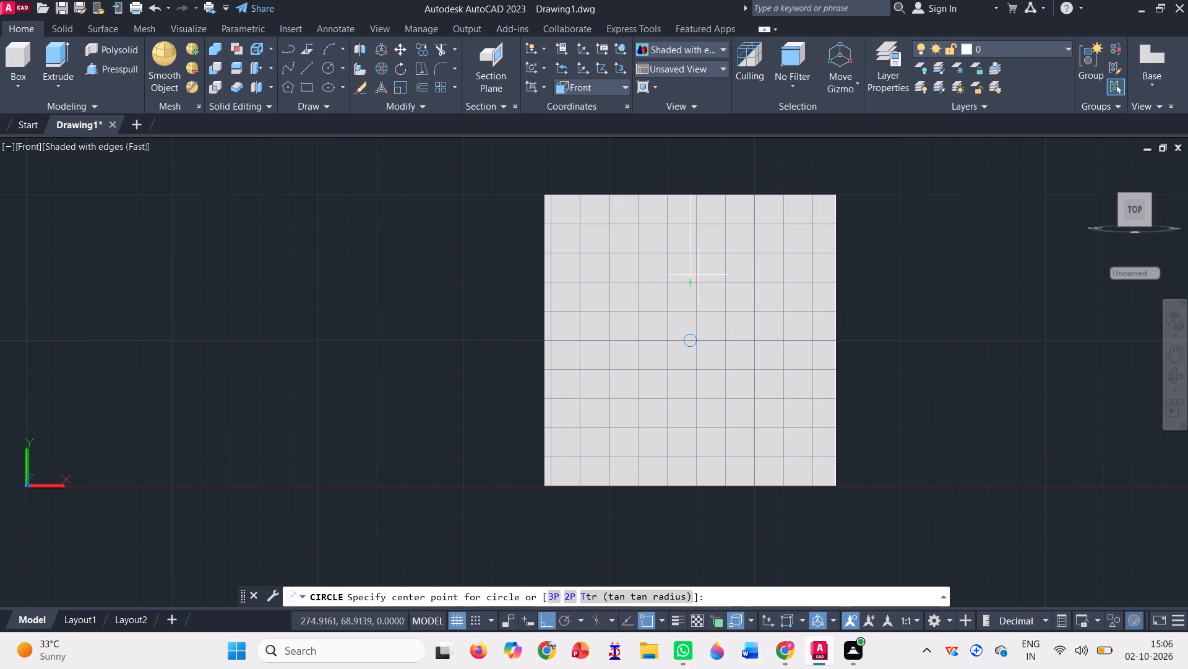
scroll(699, 274, up, 4)
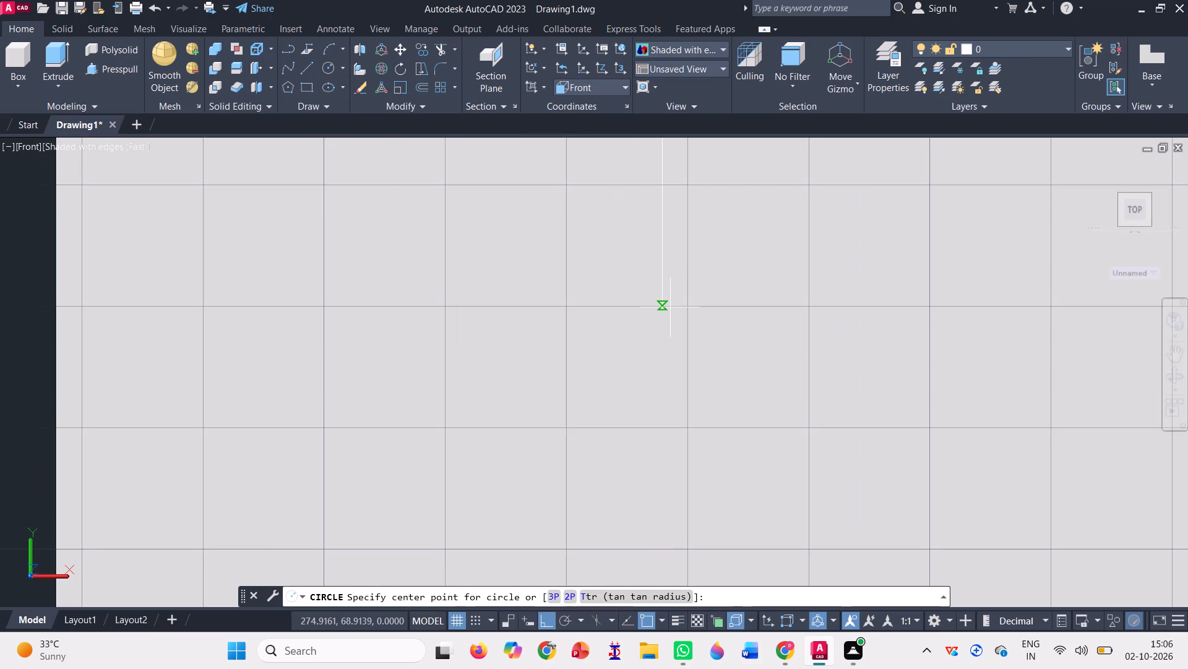
click(663, 306)
scroll(661, 306, down, 4)
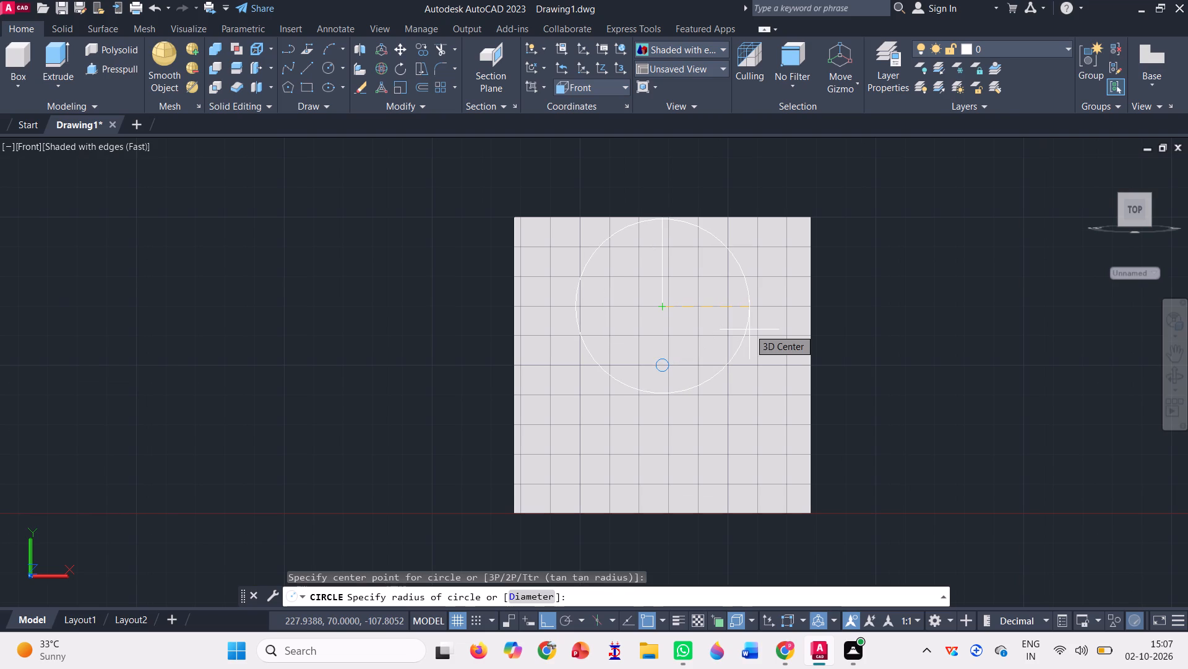
text(30)
key(Return)
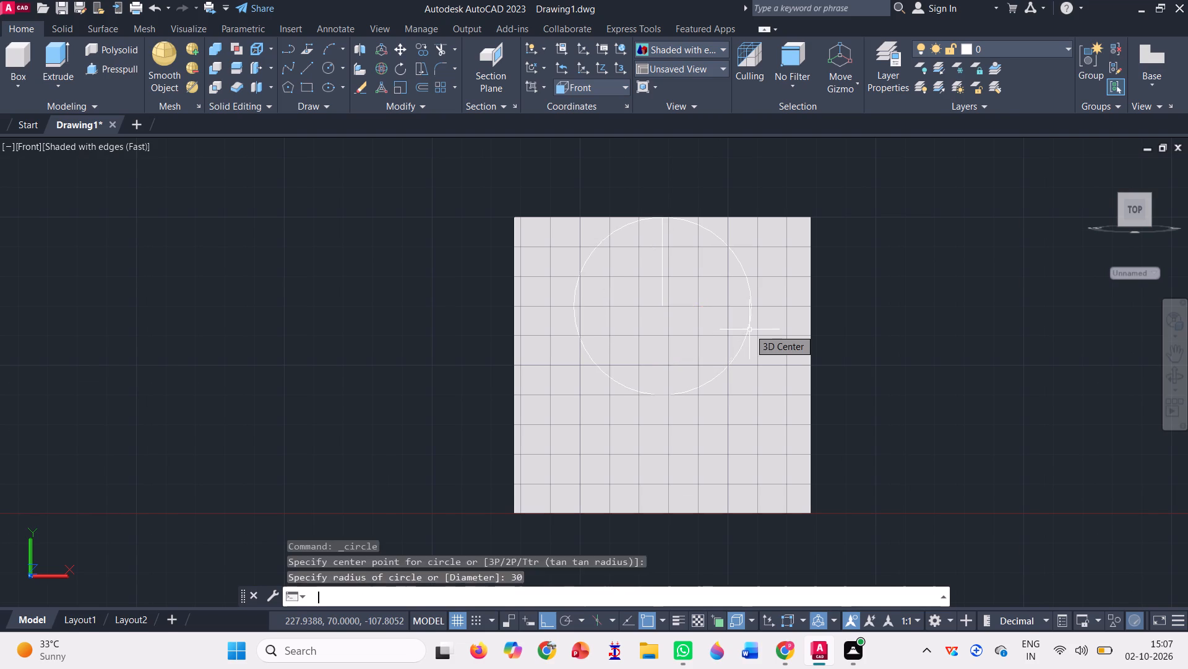
Draw two circles with diameters of 16 and 40, concentric with the radius 30 circle.
click(341, 69)
click(373, 125)
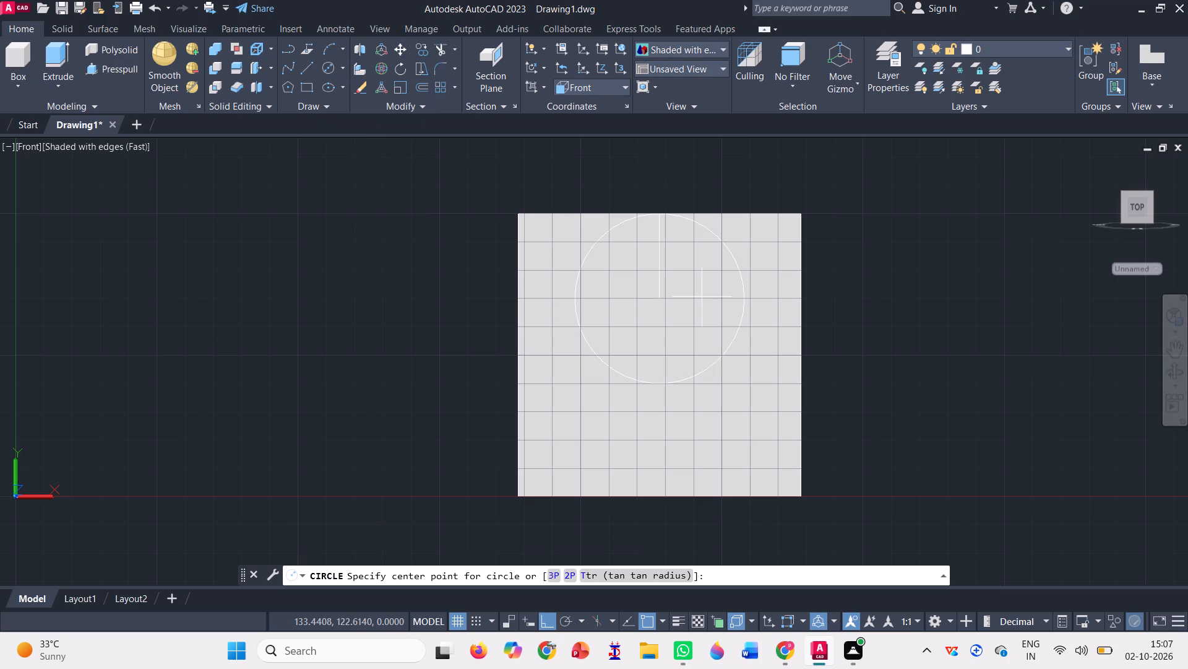
click(656, 293)
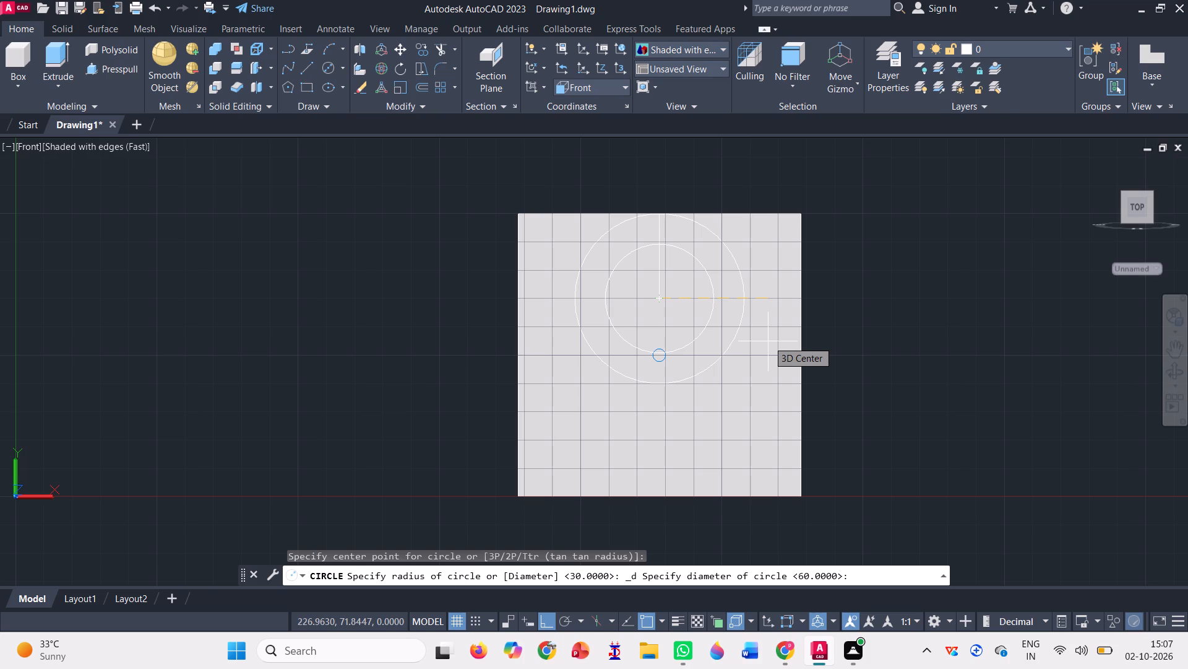
key(1)
key(6)
key(Return)
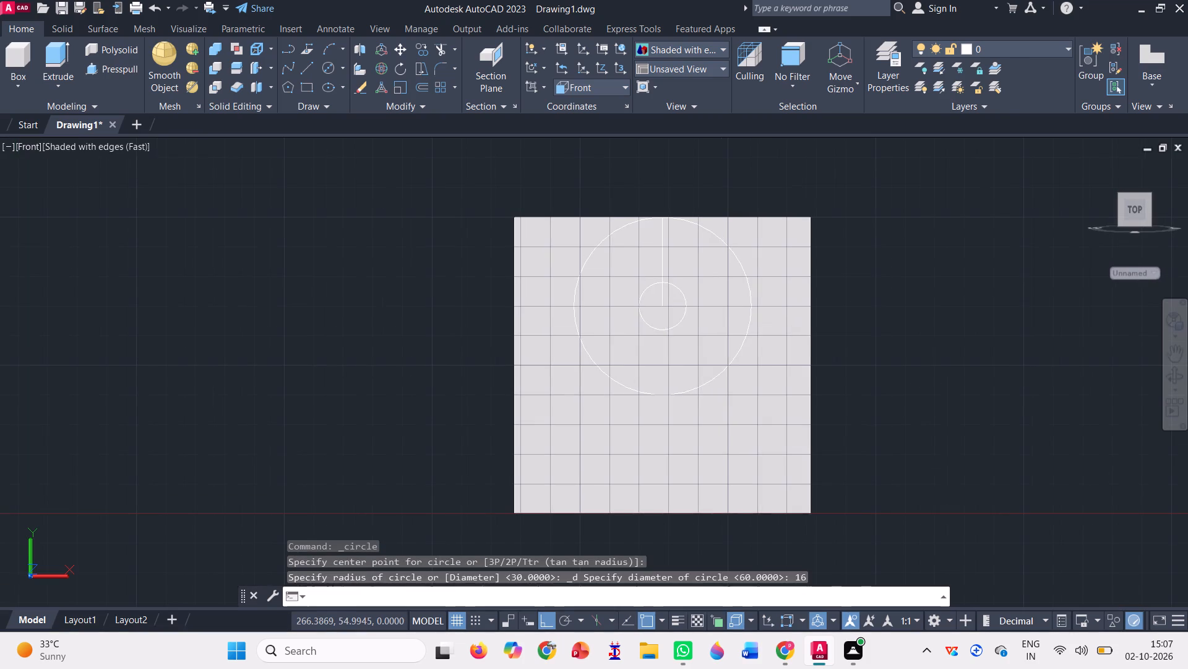
click(322, 64)
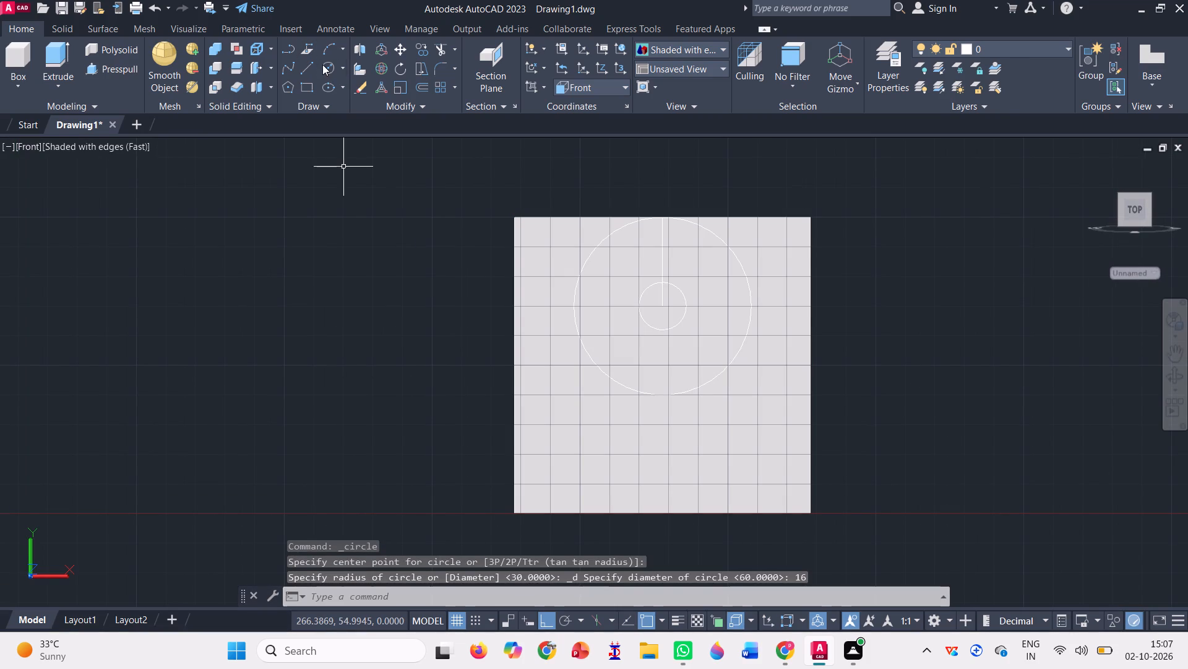
click(663, 304)
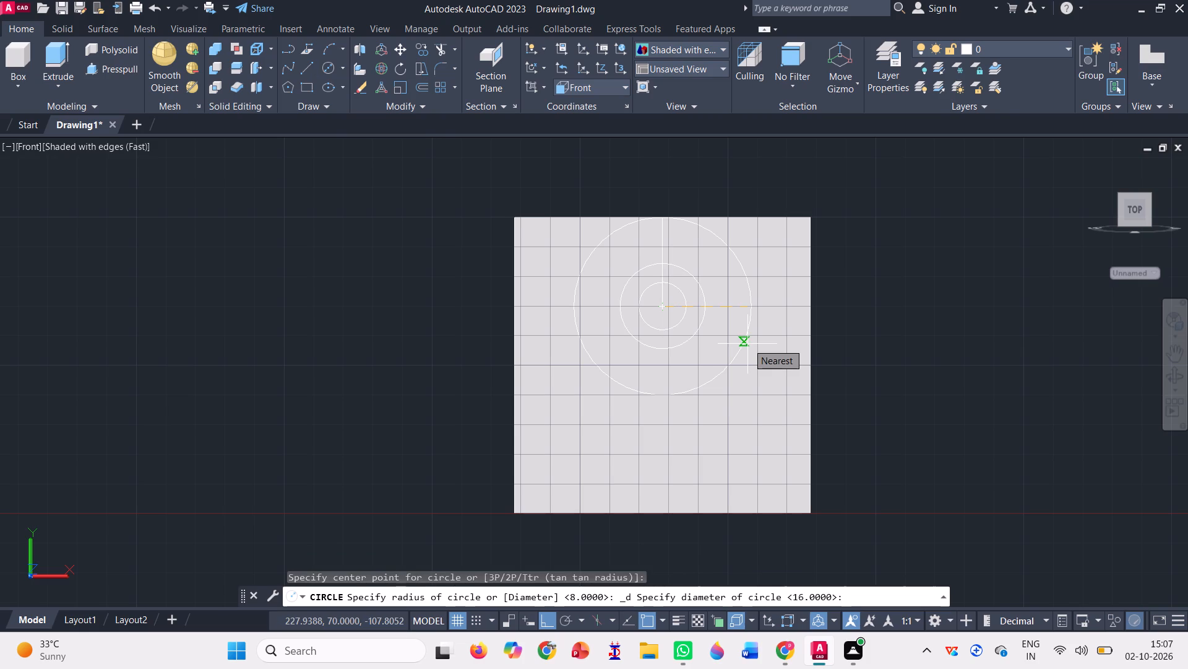
text(40)
key(Return)
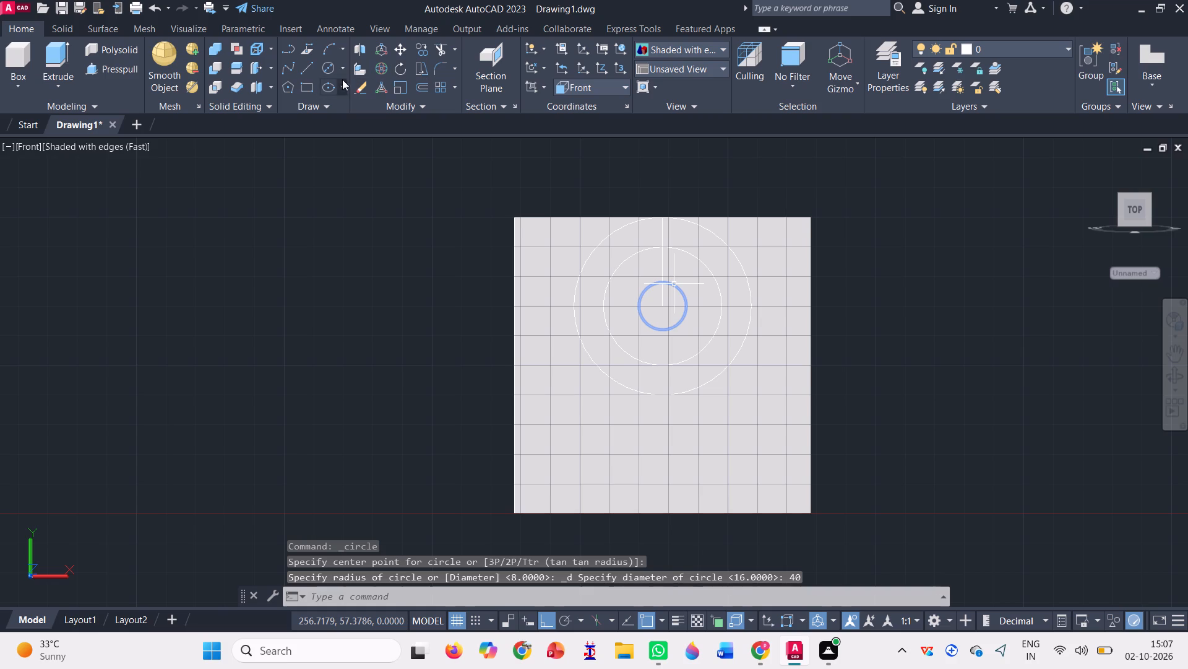
Draw a circle of diameter 10 centred where the vertical line meets the top of the 40 diameter circle.
click(326, 66)
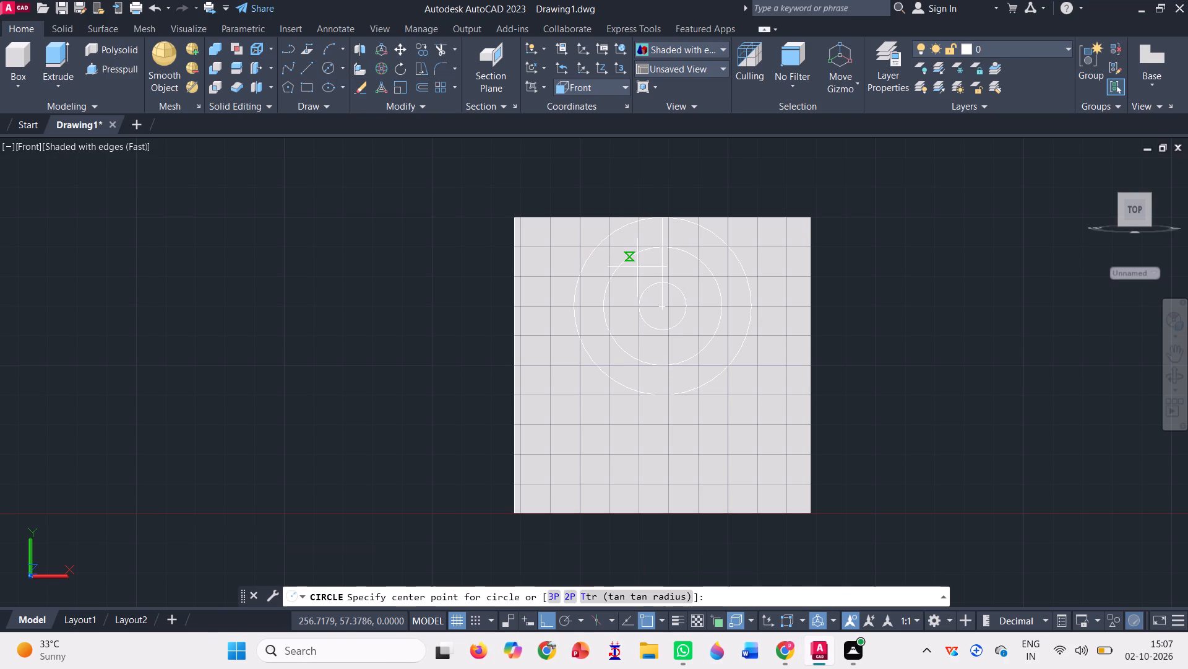
scroll(650, 247, up, 2)
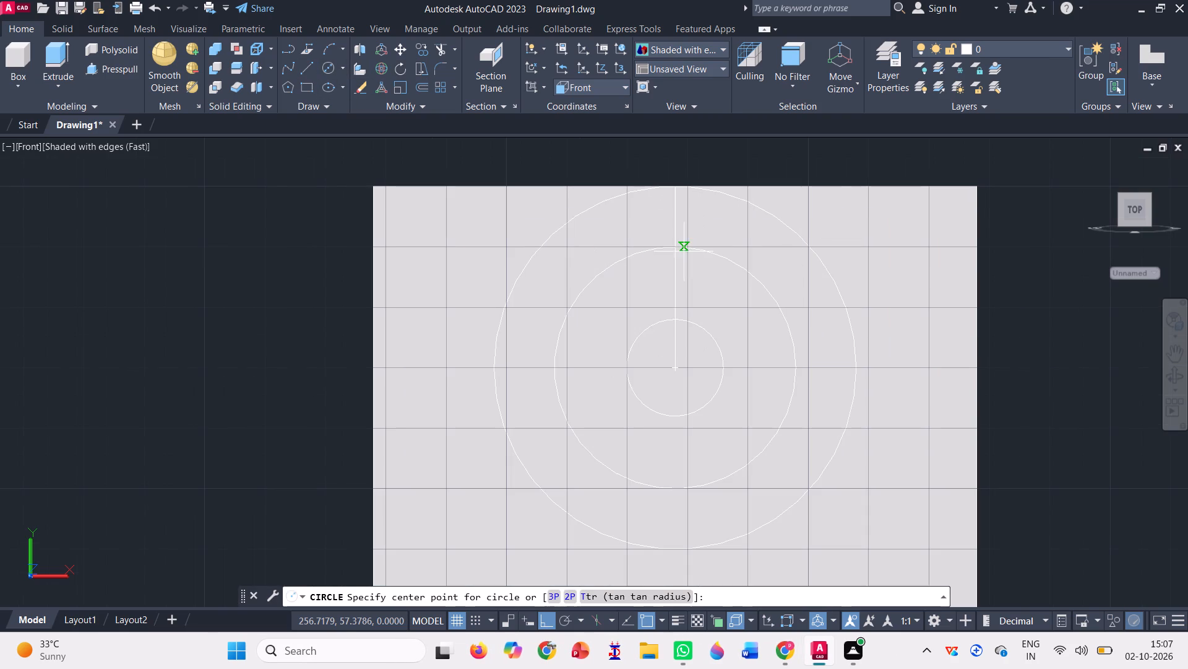
click(673, 248)
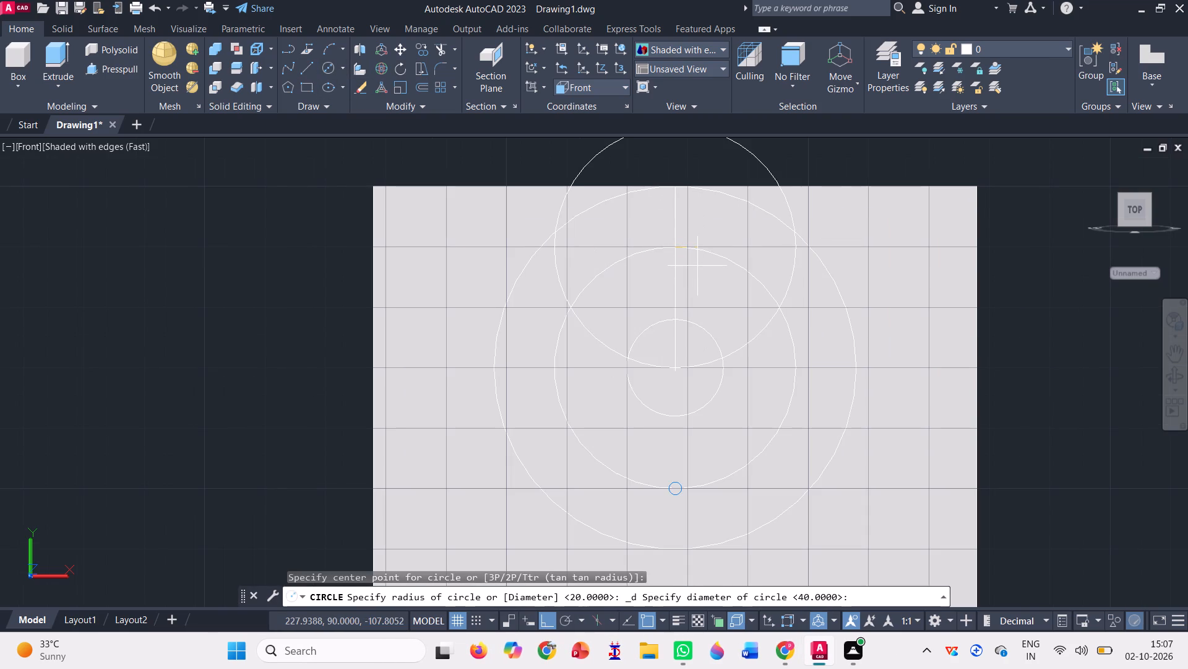
text(10)
key(Return)
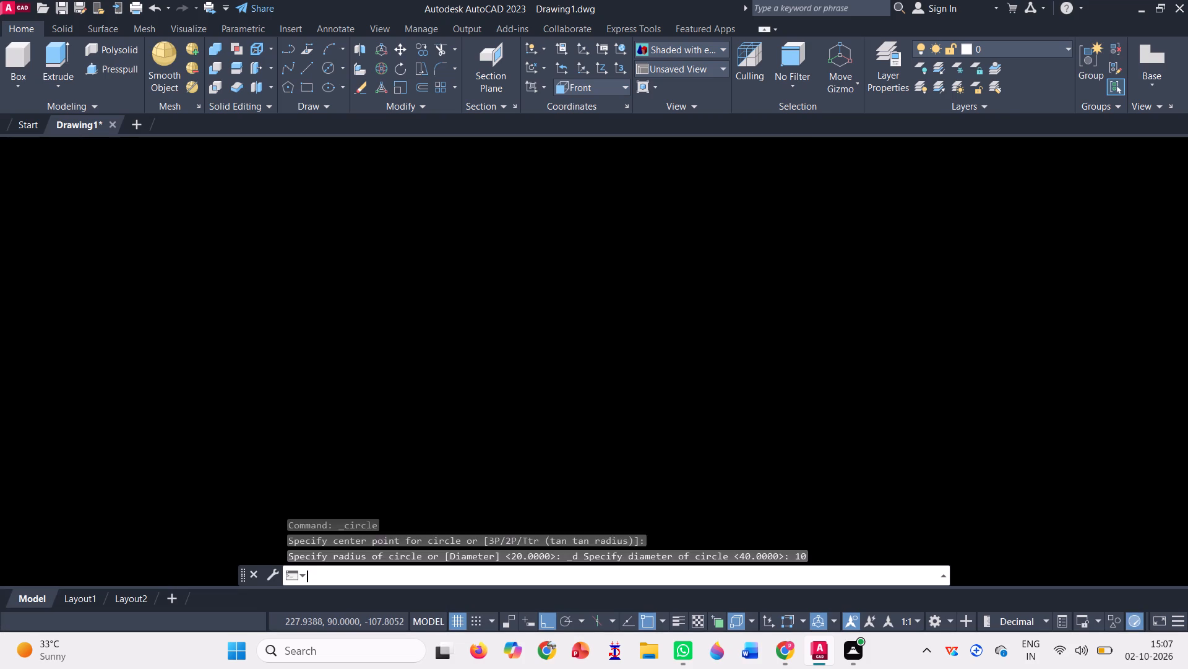
Create a polar array of the 10 diameter circle around the concentric circles' centre, with 4 items over 360 degrees.
scroll(650, 279, down, 1)
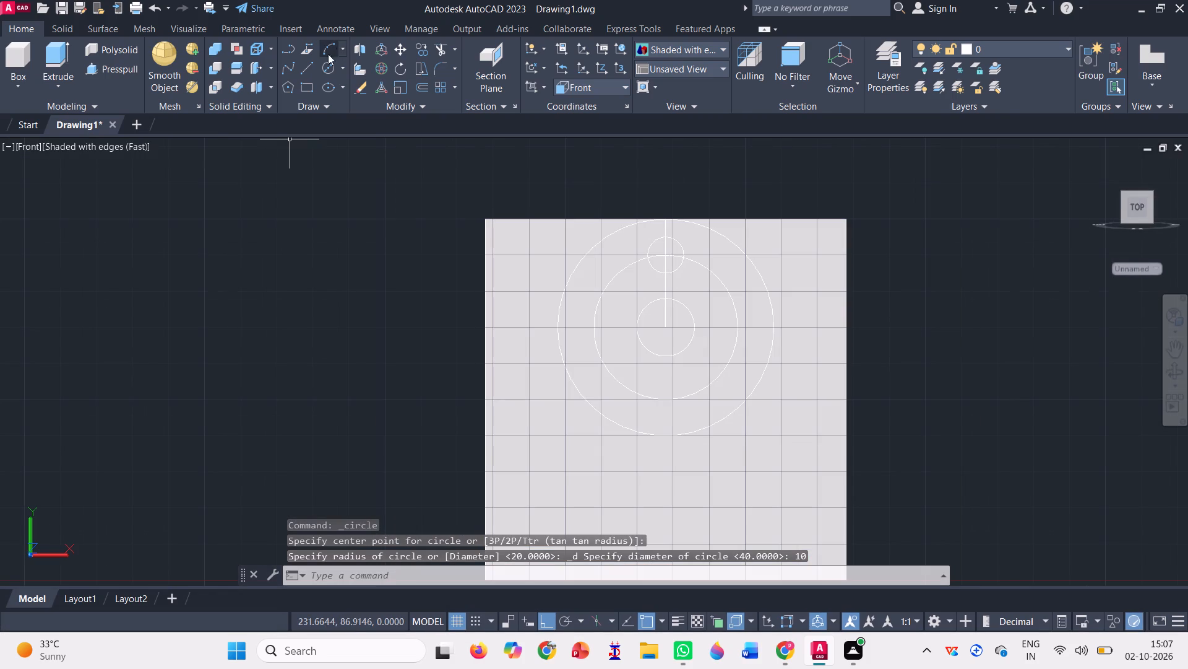
click(452, 84)
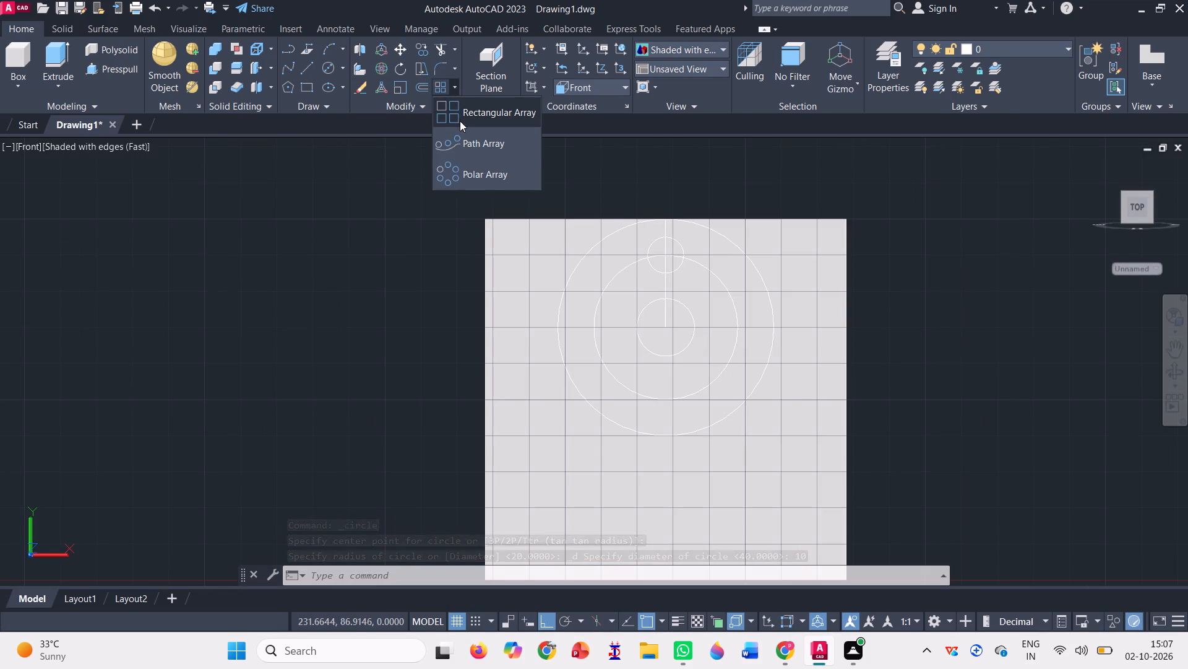
click(493, 181)
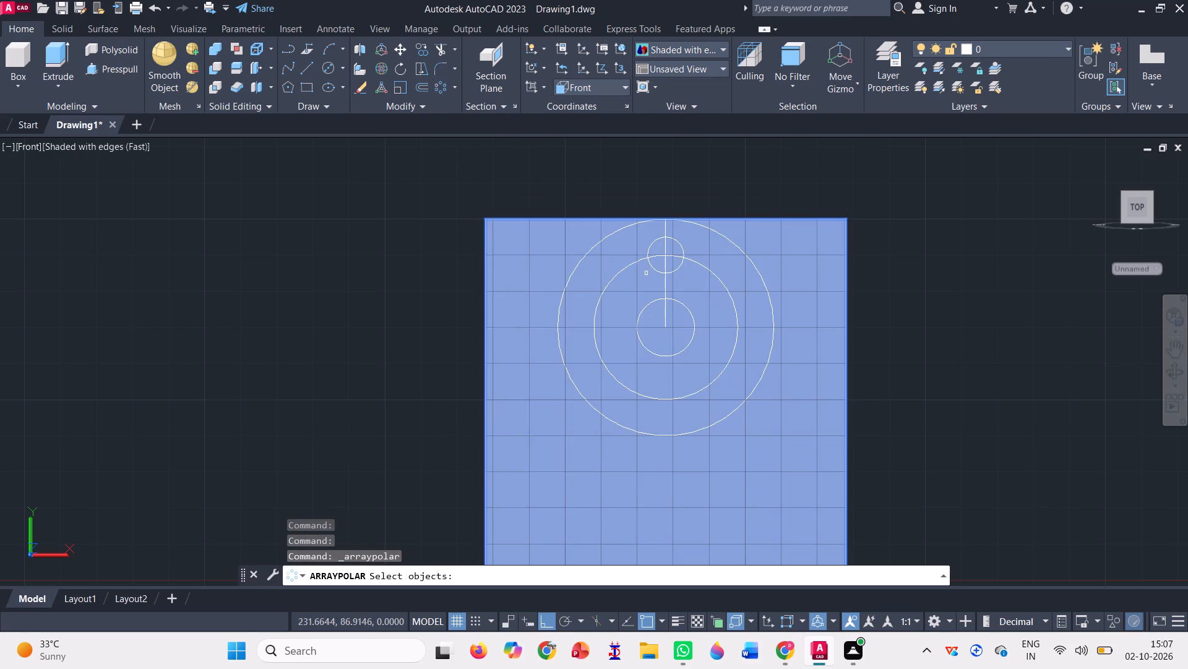
click(650, 250)
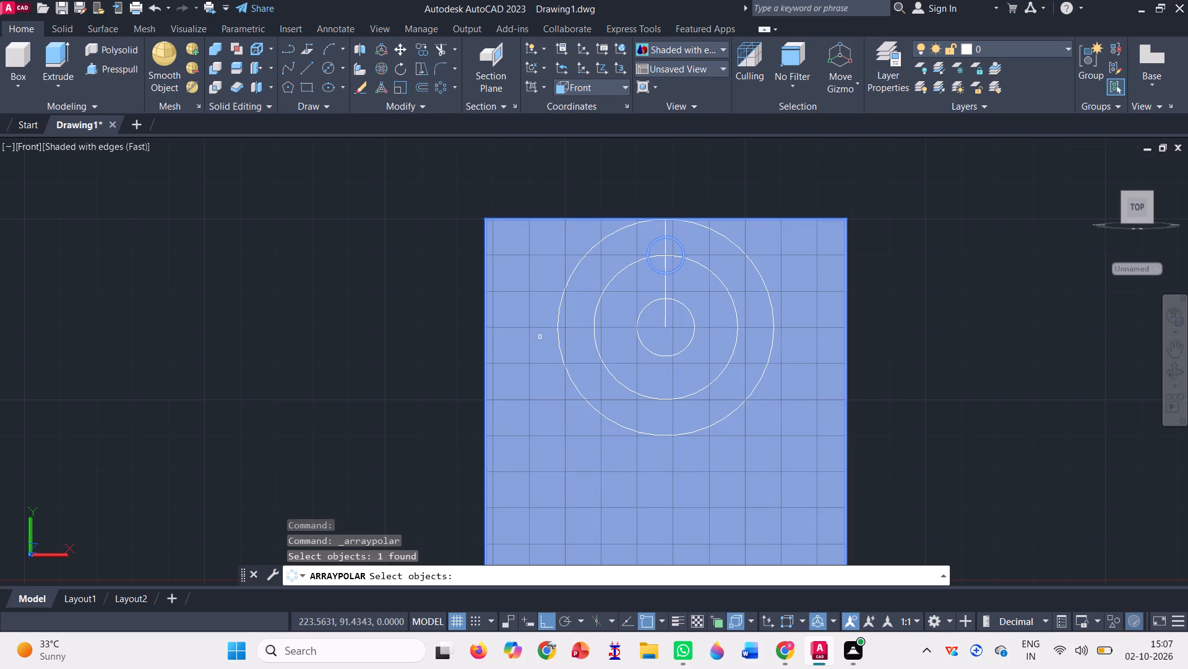
key(Return)
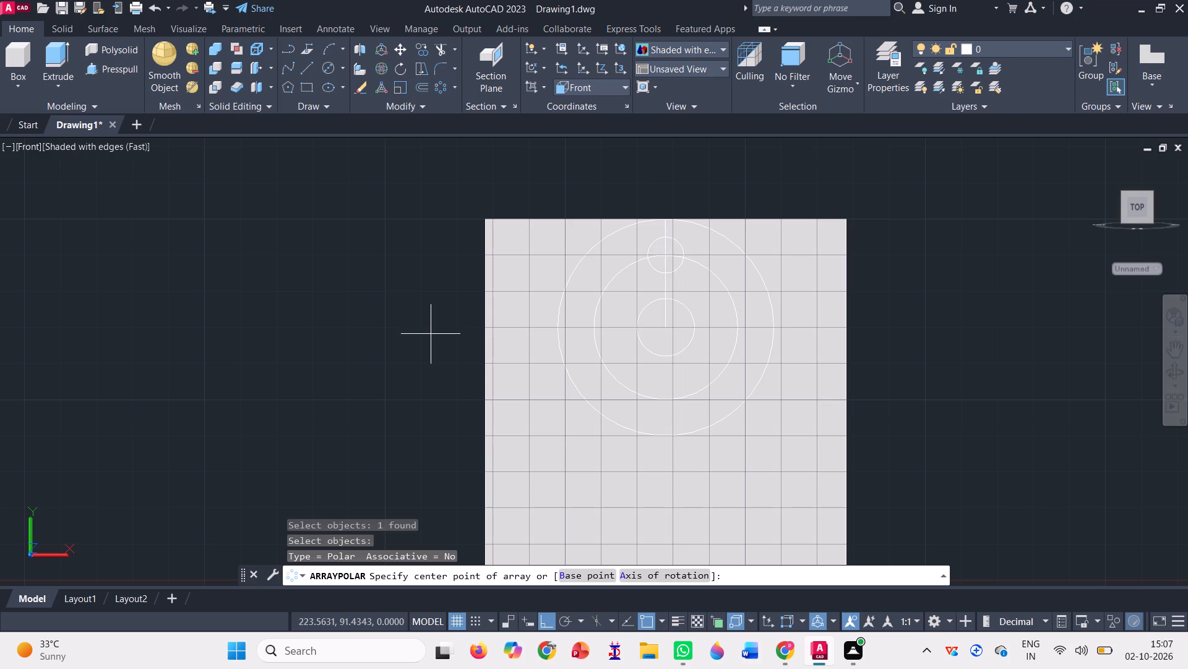
click(663, 326)
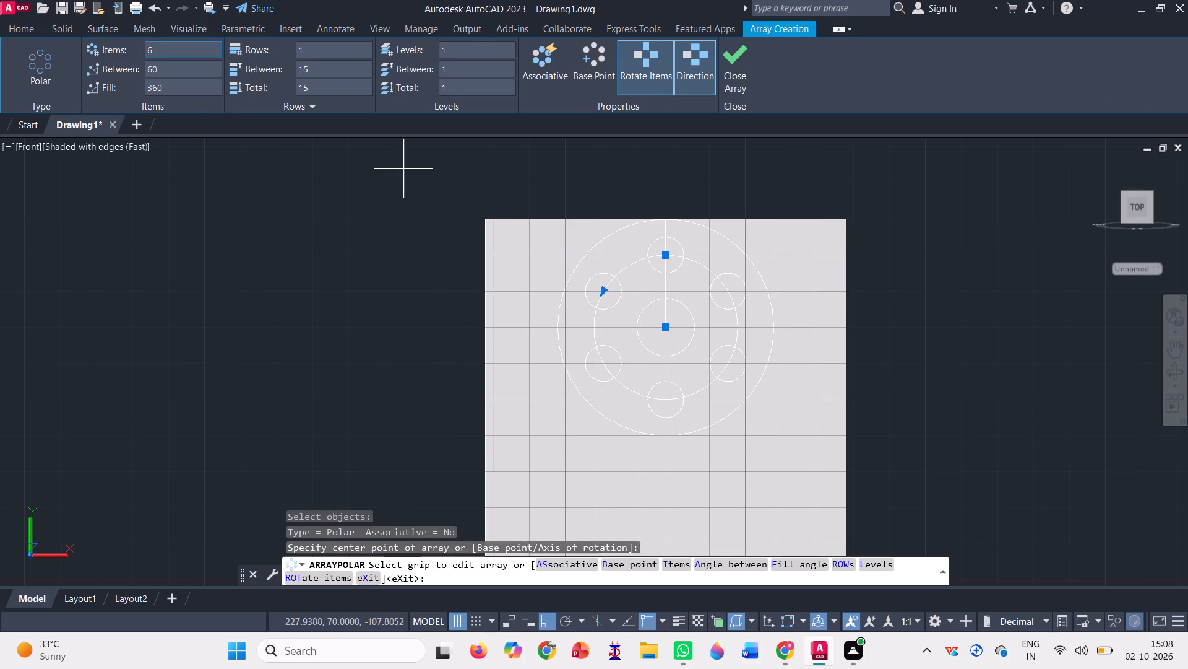
click(200, 55)
key(BackSpace)
key(4)
key(Return)
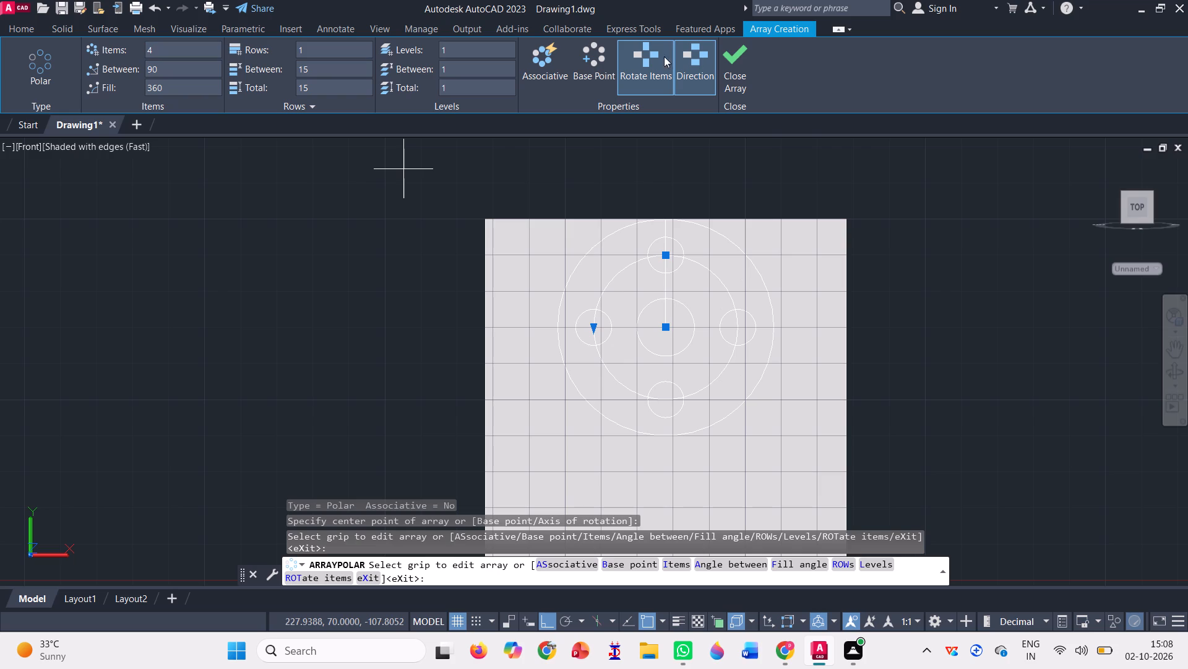
click(725, 71)
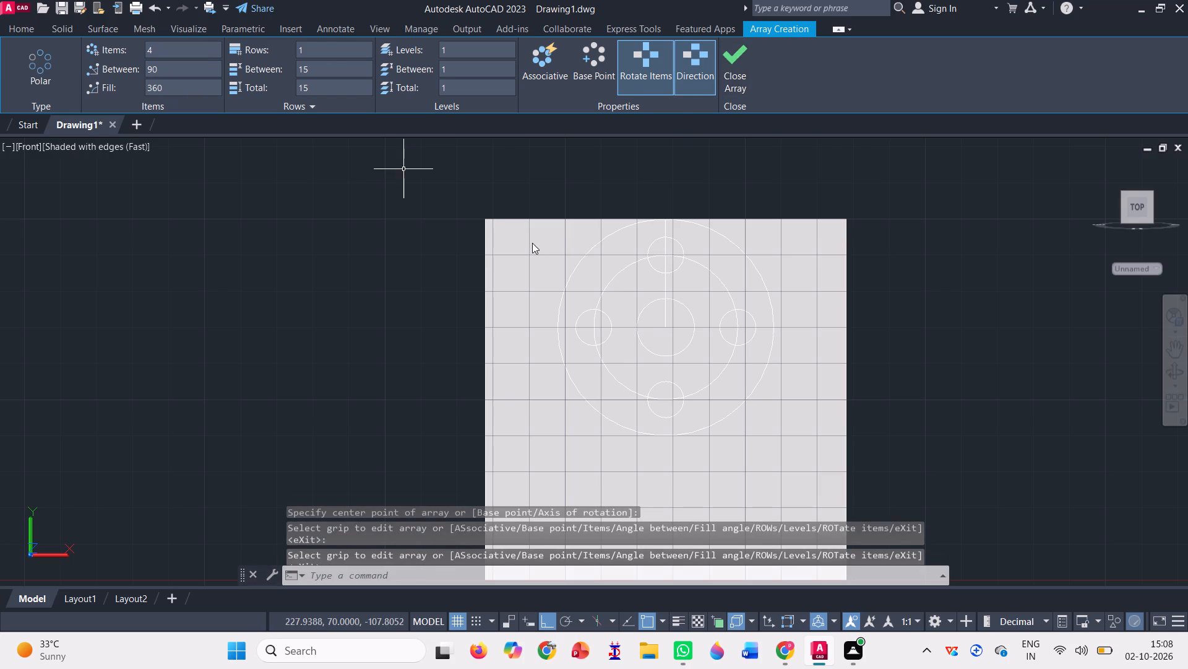
Switch to the SW Isometric view and erase the vertical construction line running through the circles.
scroll(430, 243, down, 1)
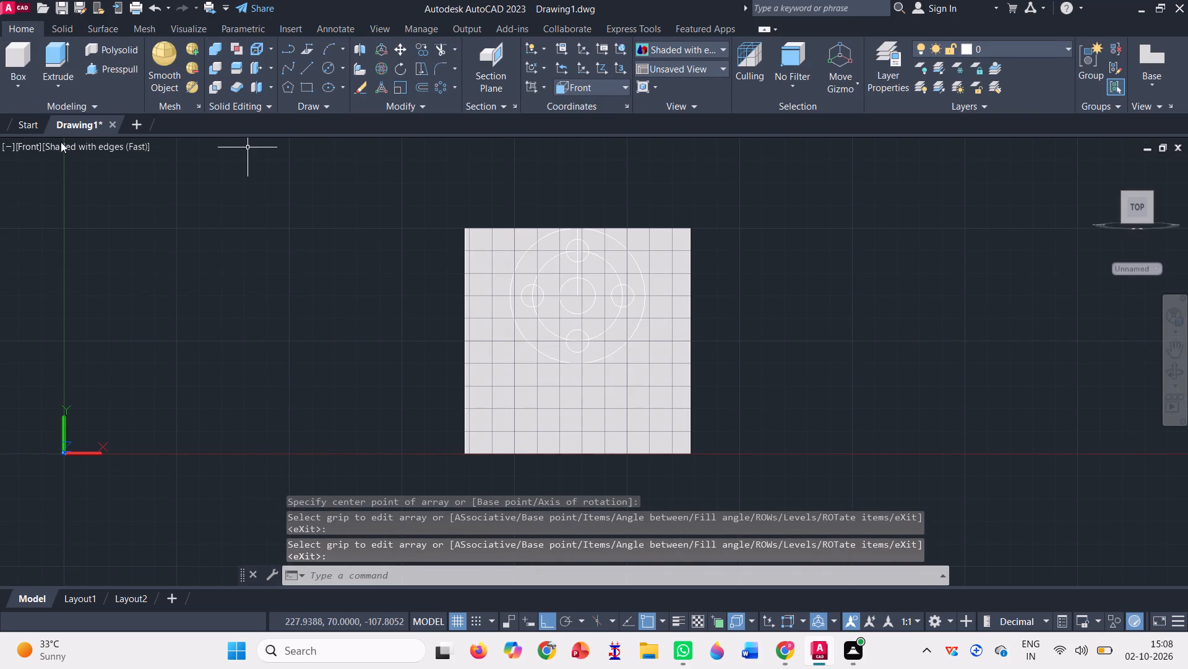
click(30, 144)
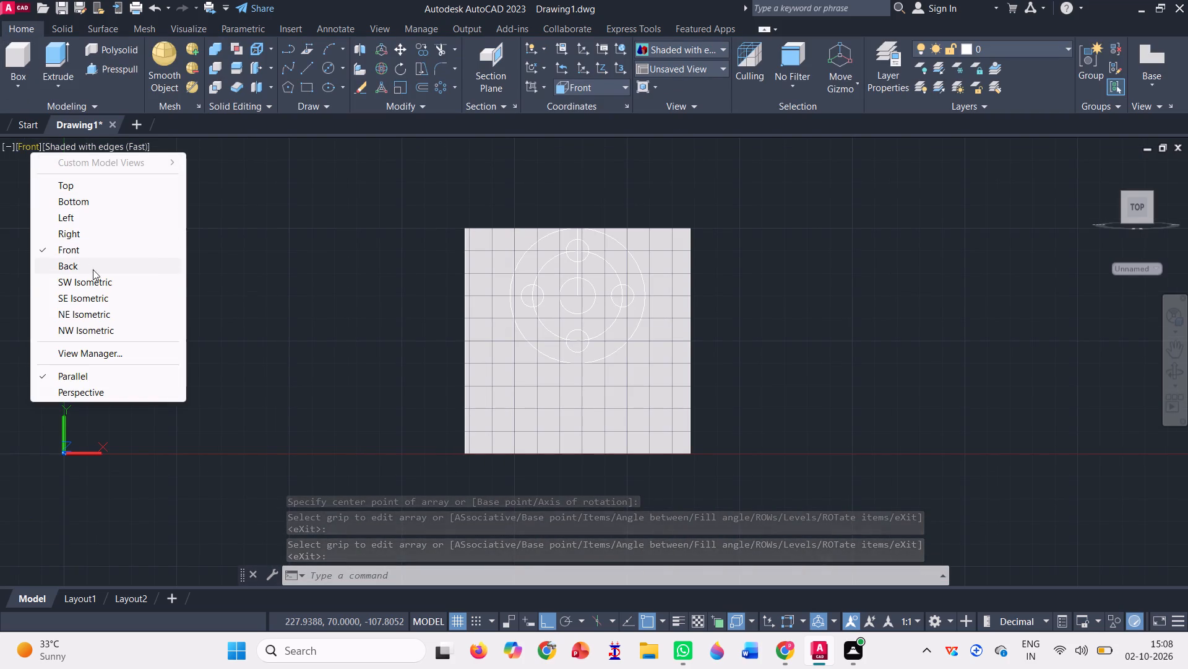
click(93, 286)
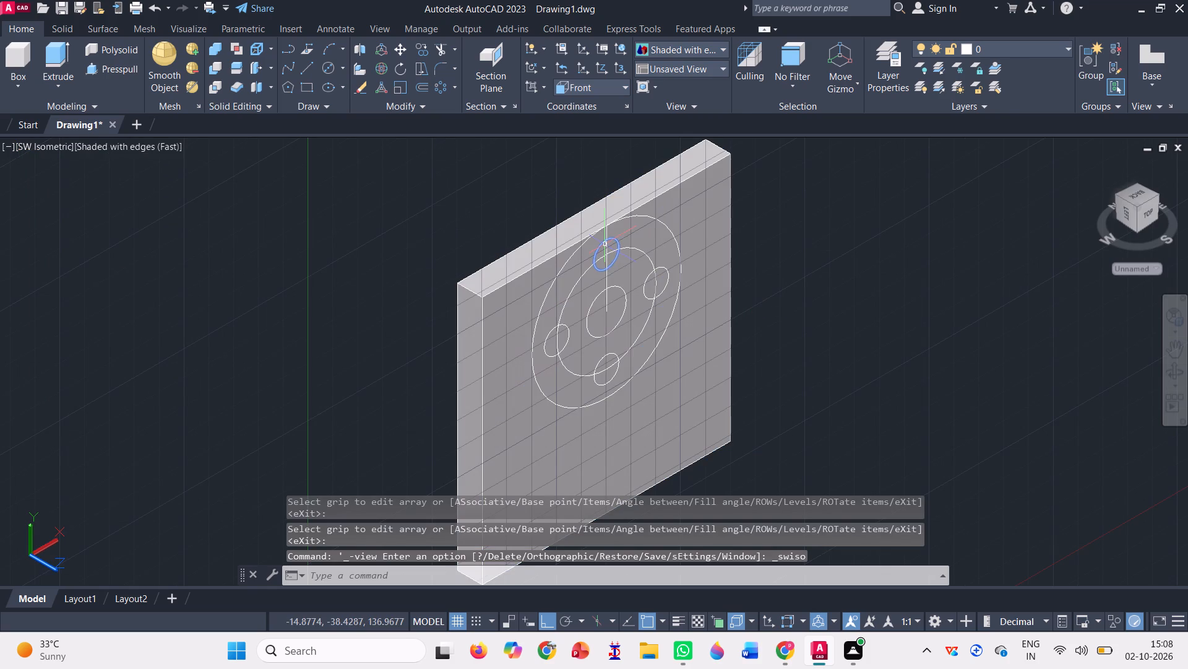
click(605, 287)
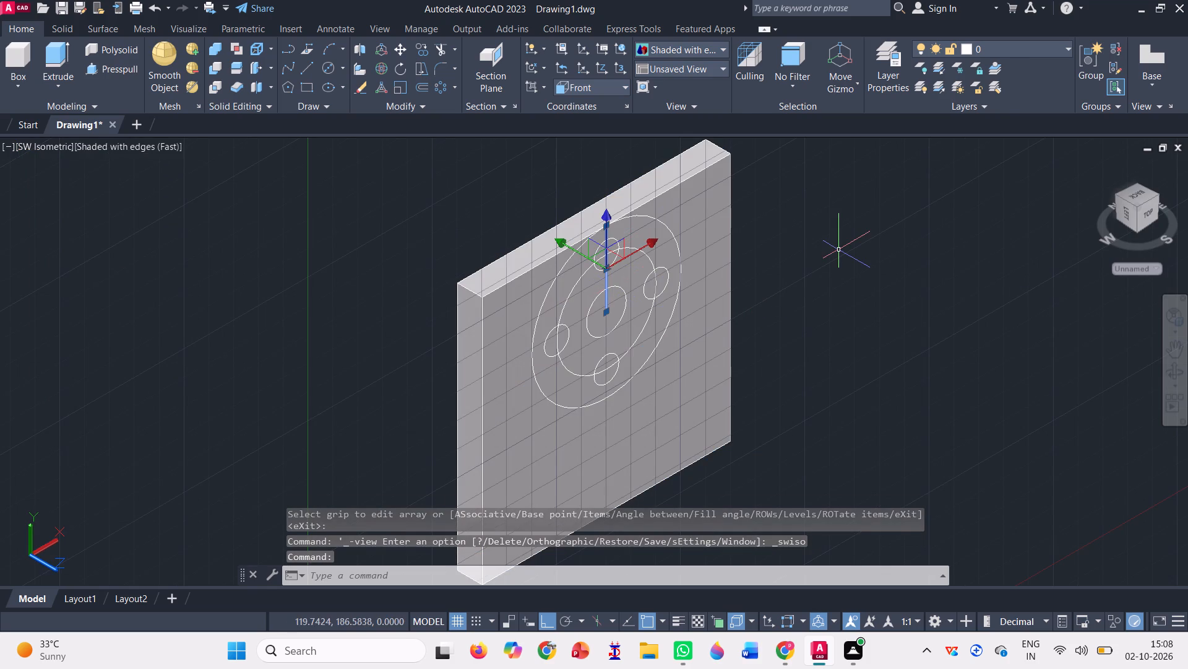
key(Delete)
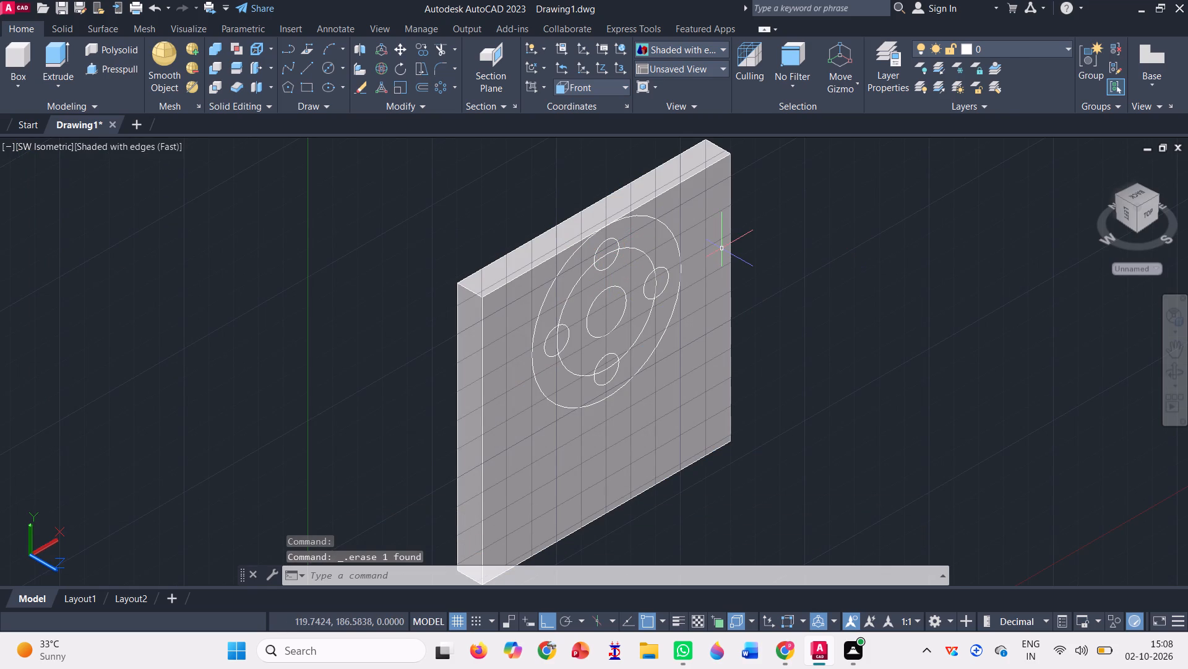
Presspull the central 16 diameter circle back through the plate to cut a through hole.
click(125, 66)
click(596, 310)
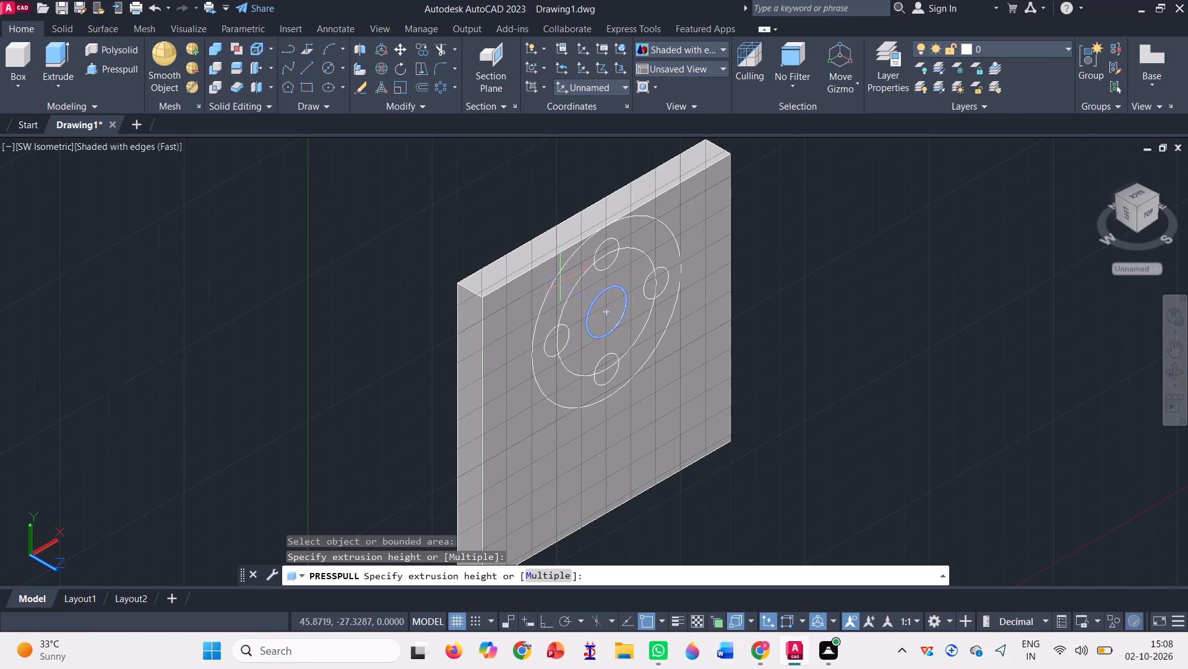
click(457, 240)
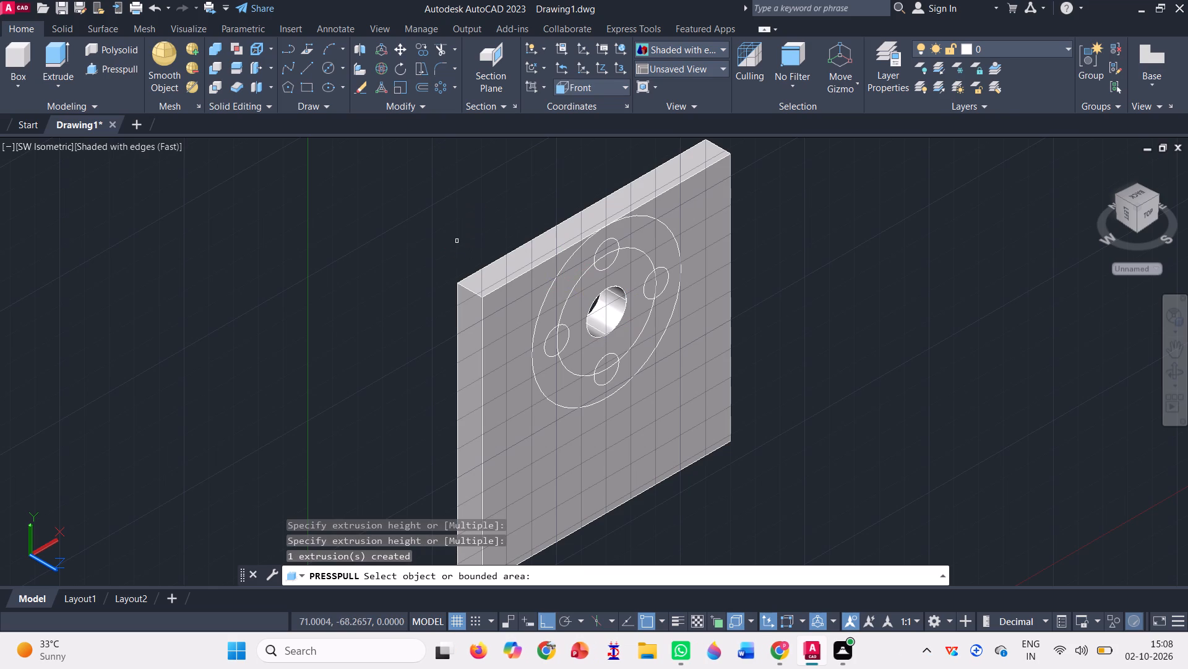
Presspull both halves of the 10 diameter circles nearest the plate's far side and top edge through the plate as holes.
click(648, 286)
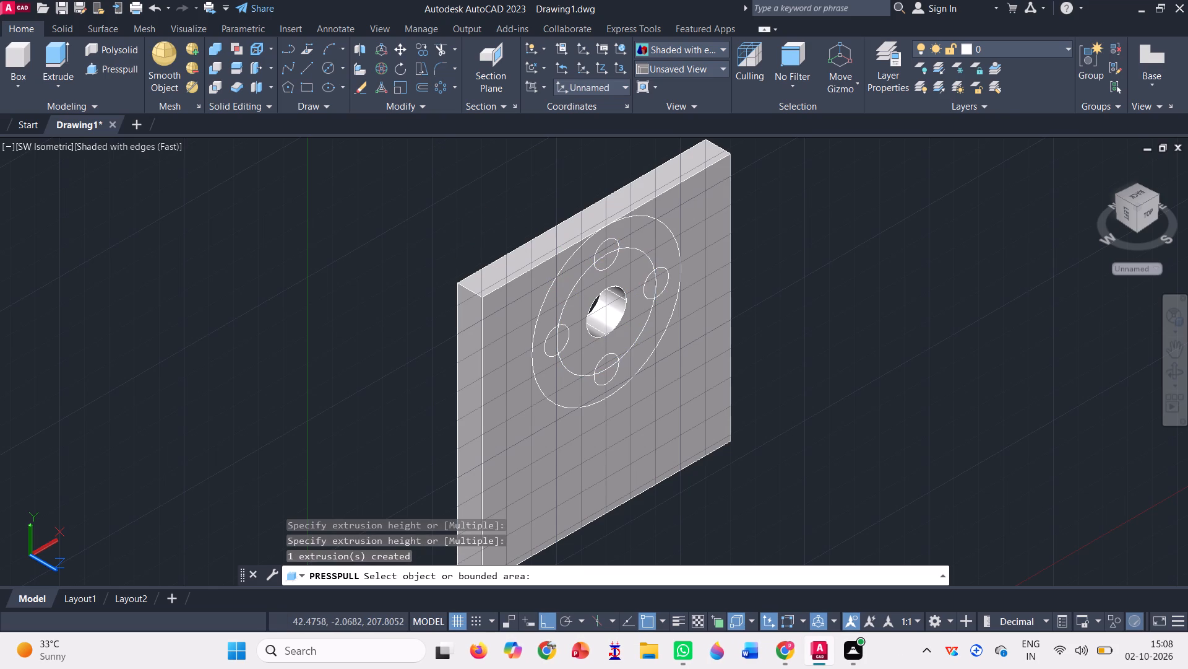
click(475, 201)
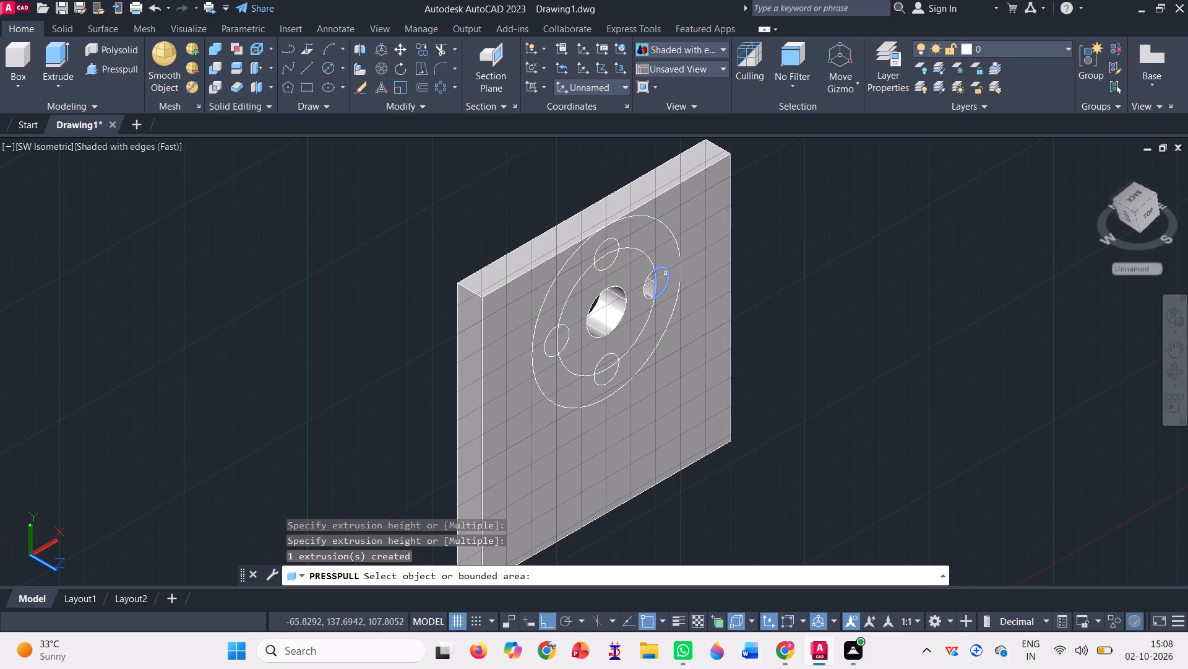
click(662, 276)
click(444, 183)
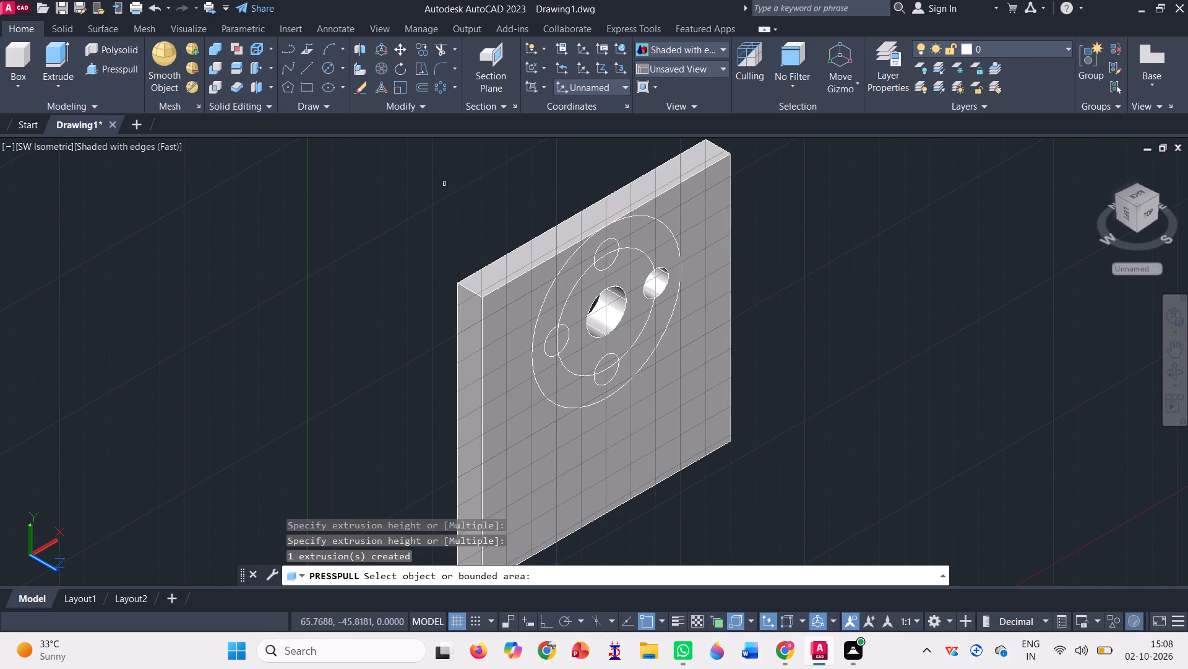
click(608, 258)
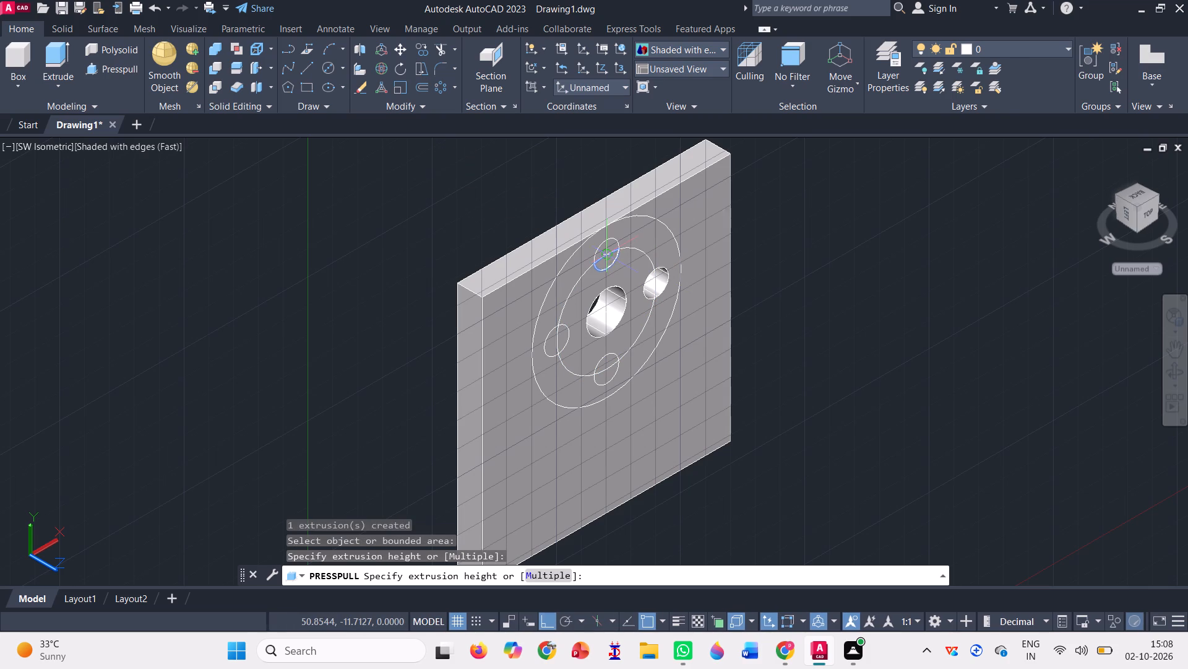
click(480, 209)
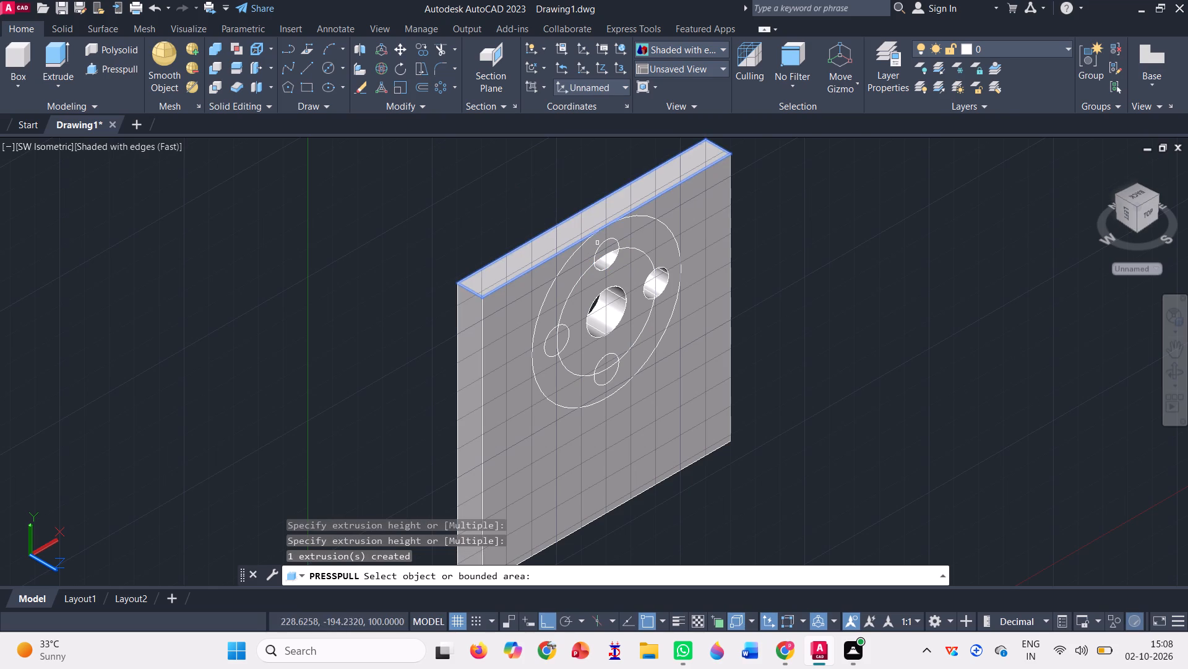
click(613, 243)
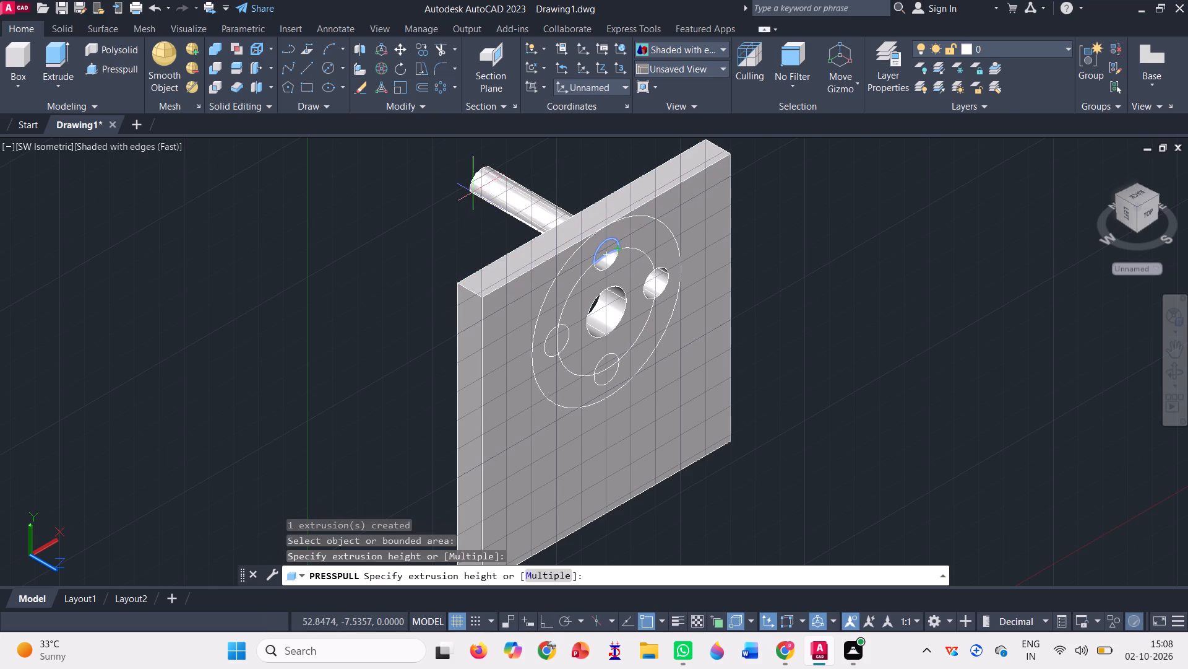
click(473, 192)
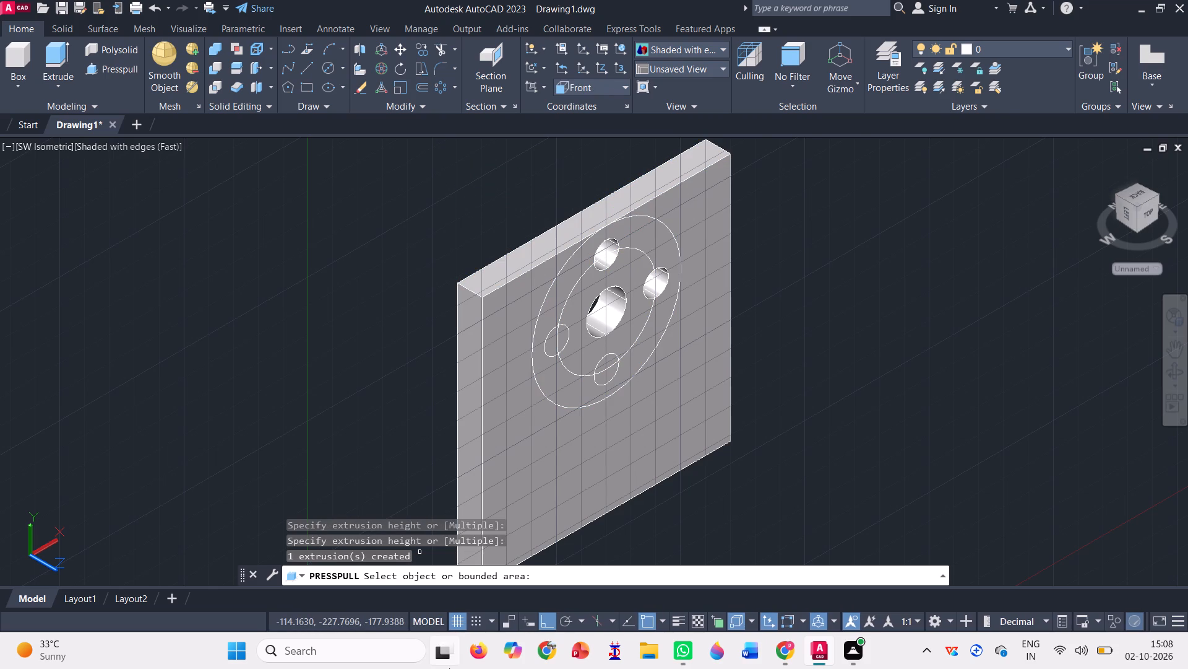
Presspull both halves of the two remaining 10 diameter circles through the plate to complete the four-hole pattern.
click(566, 336)
click(431, 298)
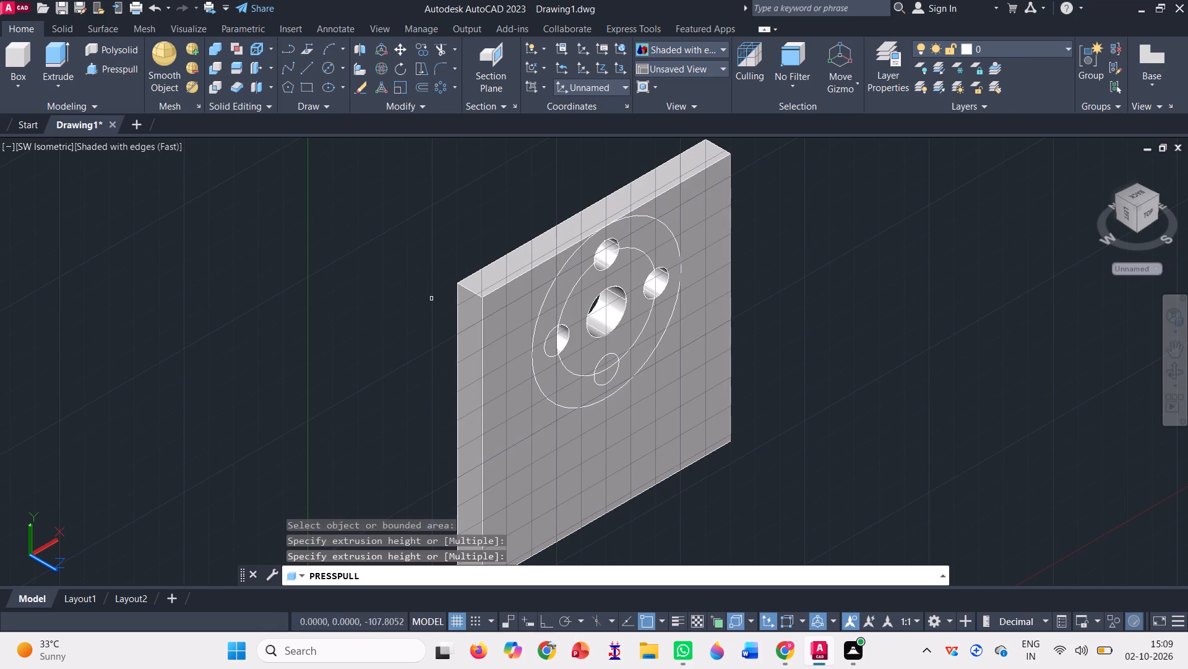
click(553, 347)
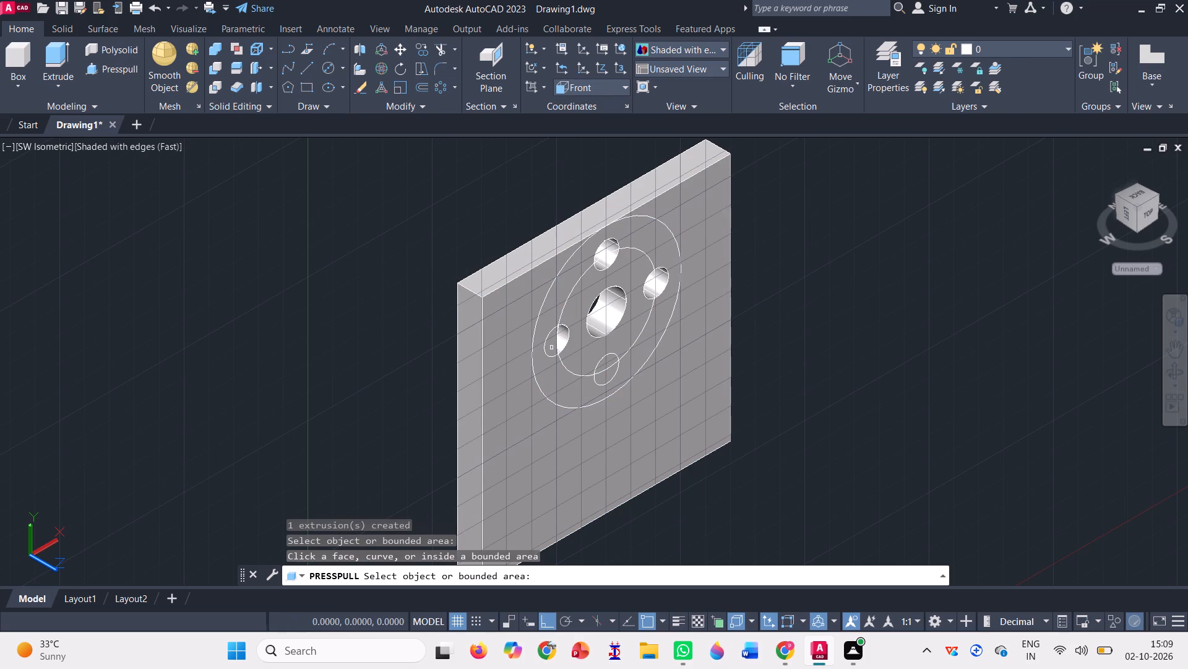
click(548, 343)
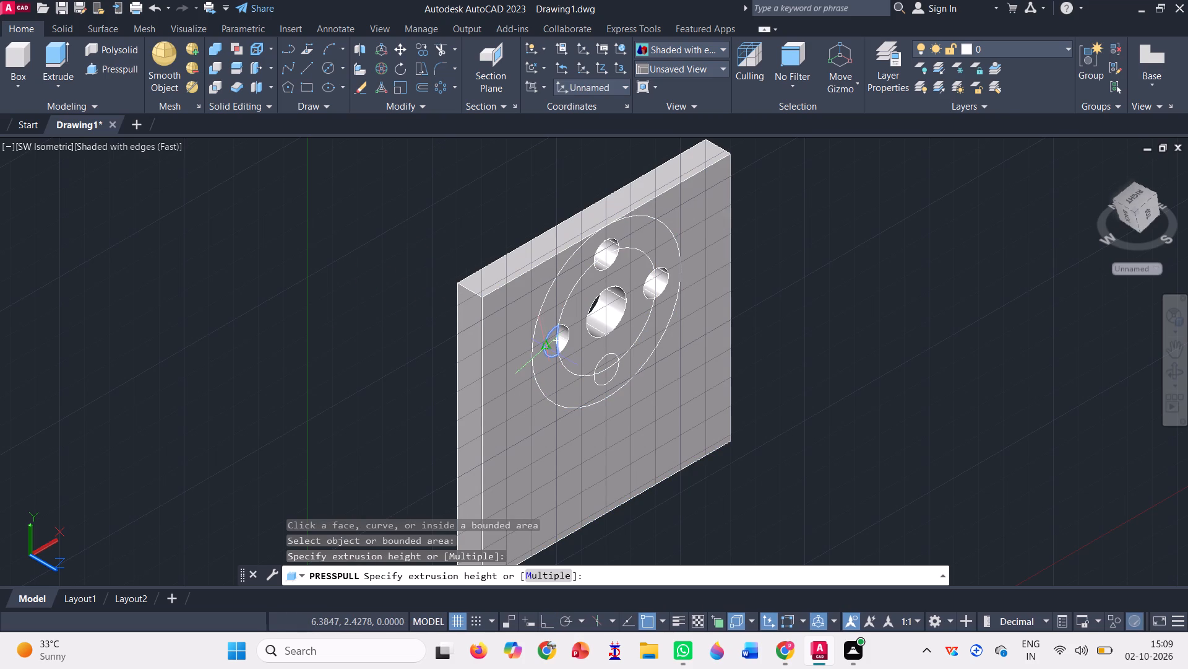
click(364, 297)
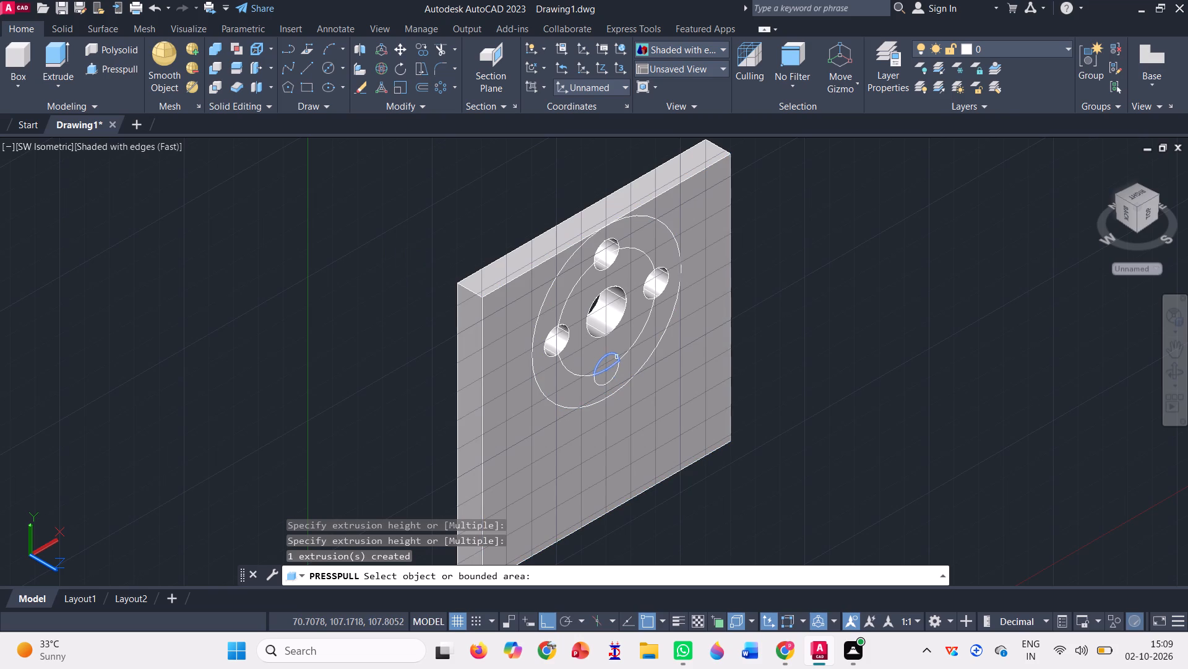
click(611, 361)
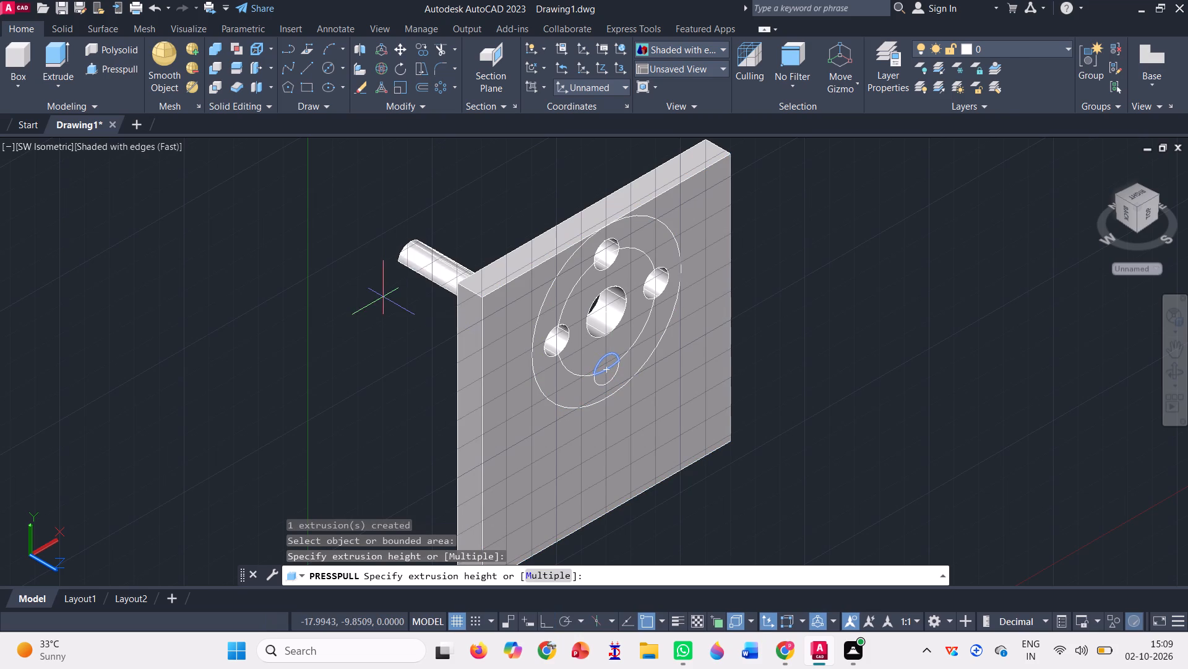
click(382, 296)
click(607, 377)
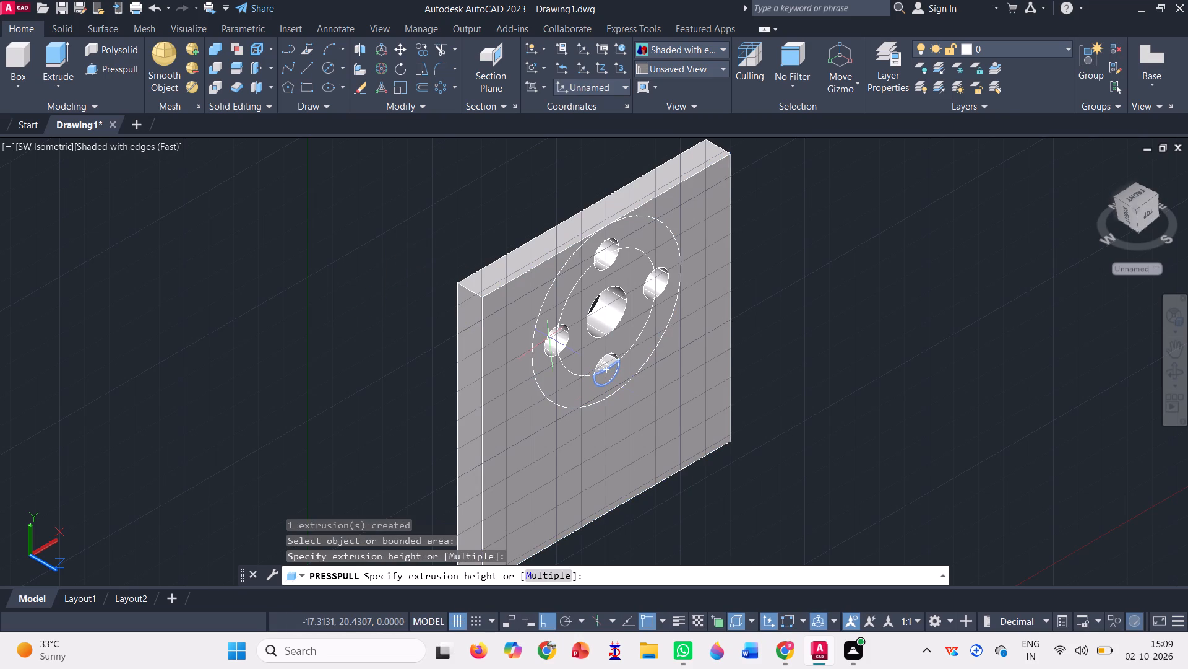
click(431, 307)
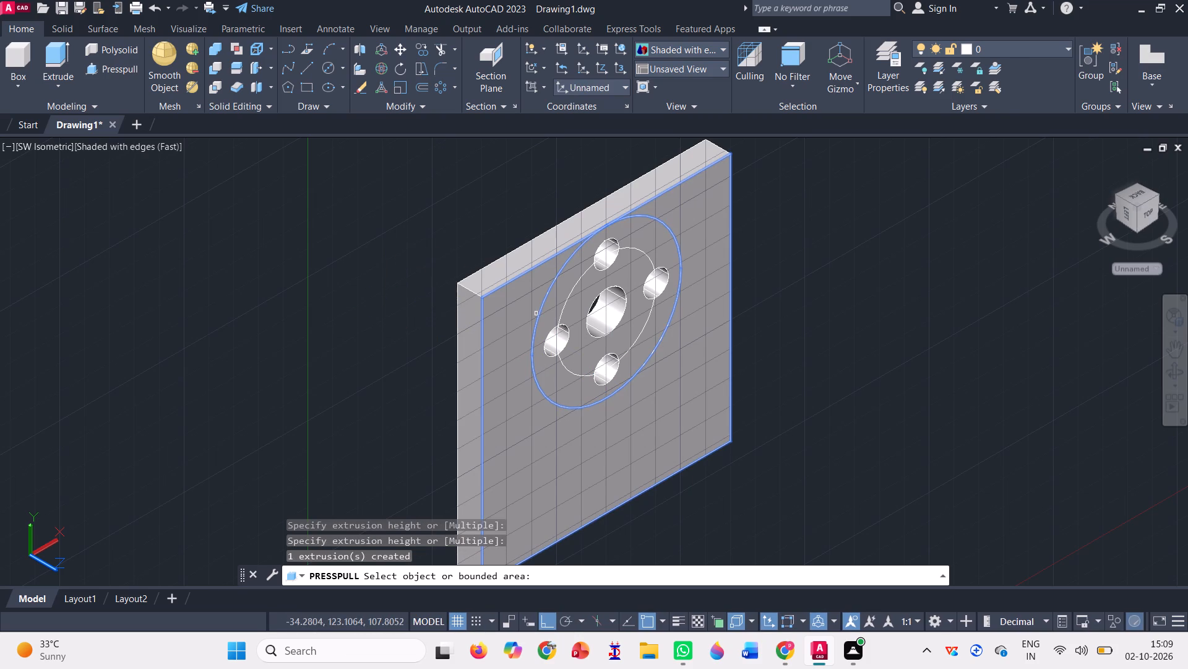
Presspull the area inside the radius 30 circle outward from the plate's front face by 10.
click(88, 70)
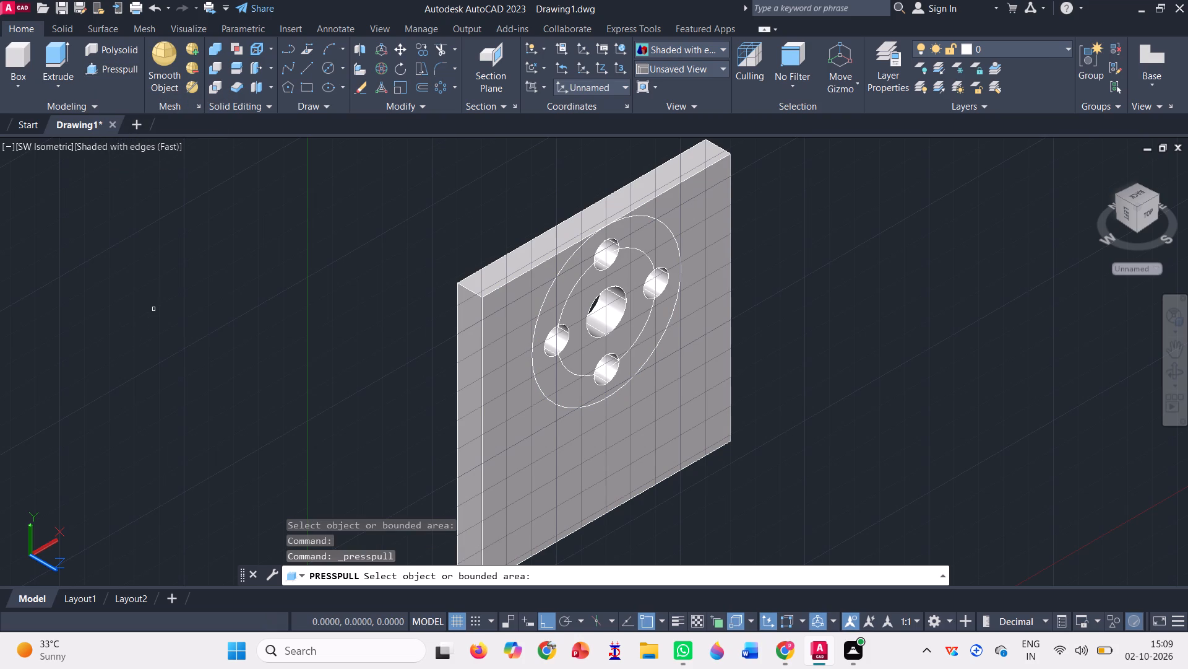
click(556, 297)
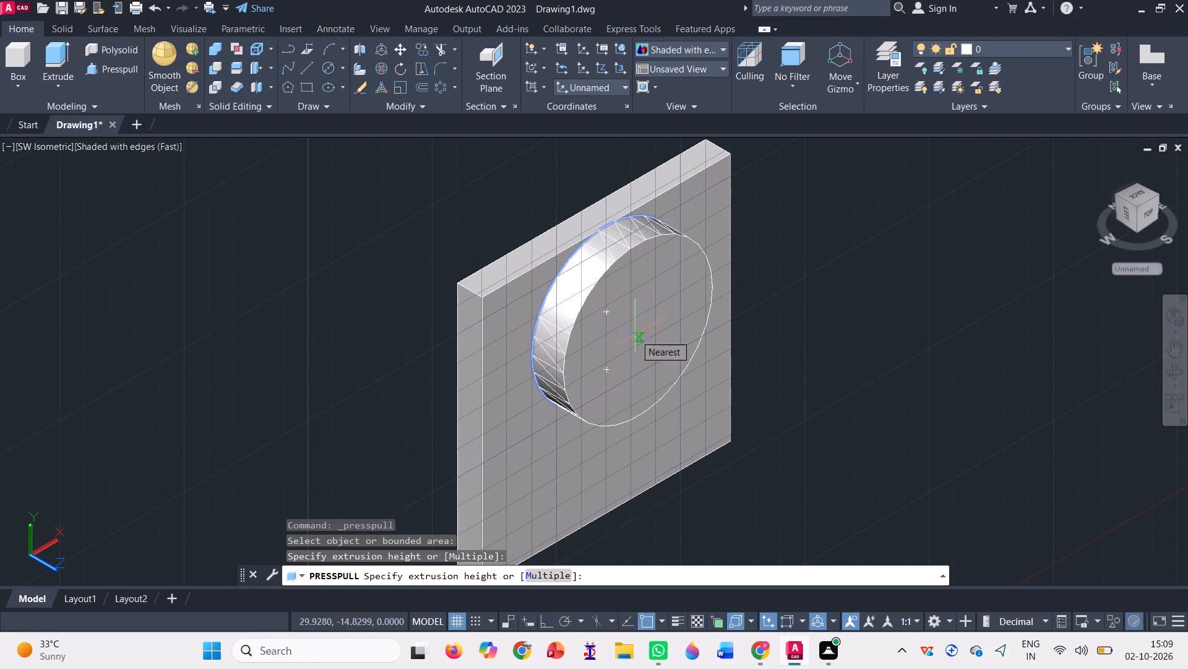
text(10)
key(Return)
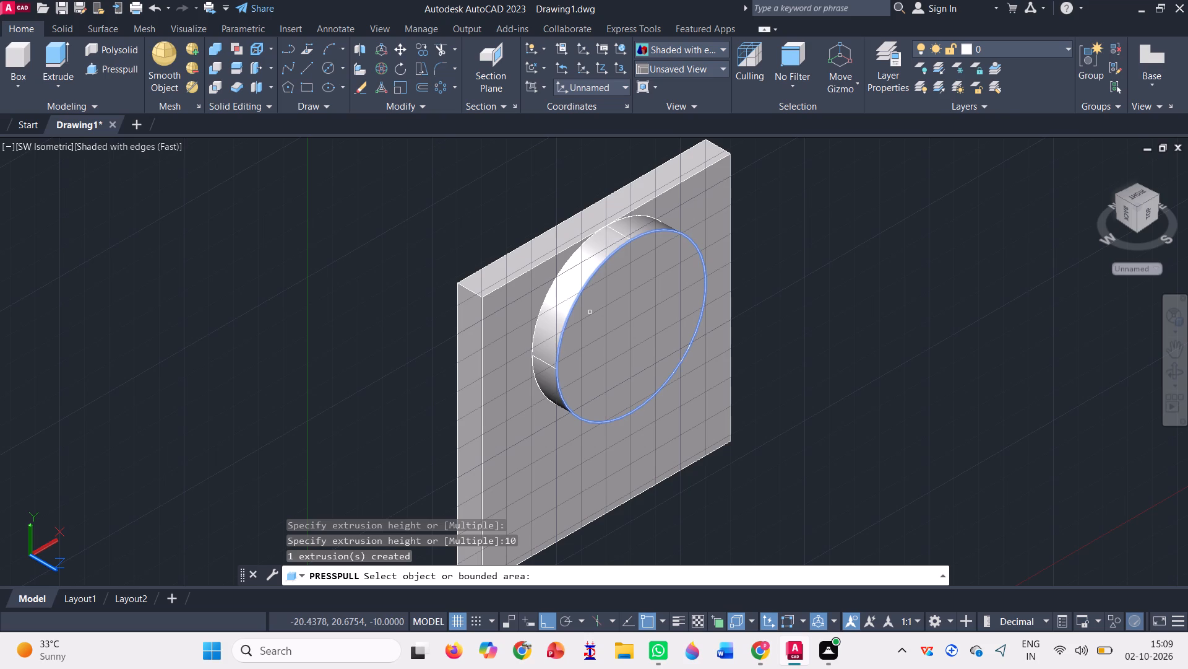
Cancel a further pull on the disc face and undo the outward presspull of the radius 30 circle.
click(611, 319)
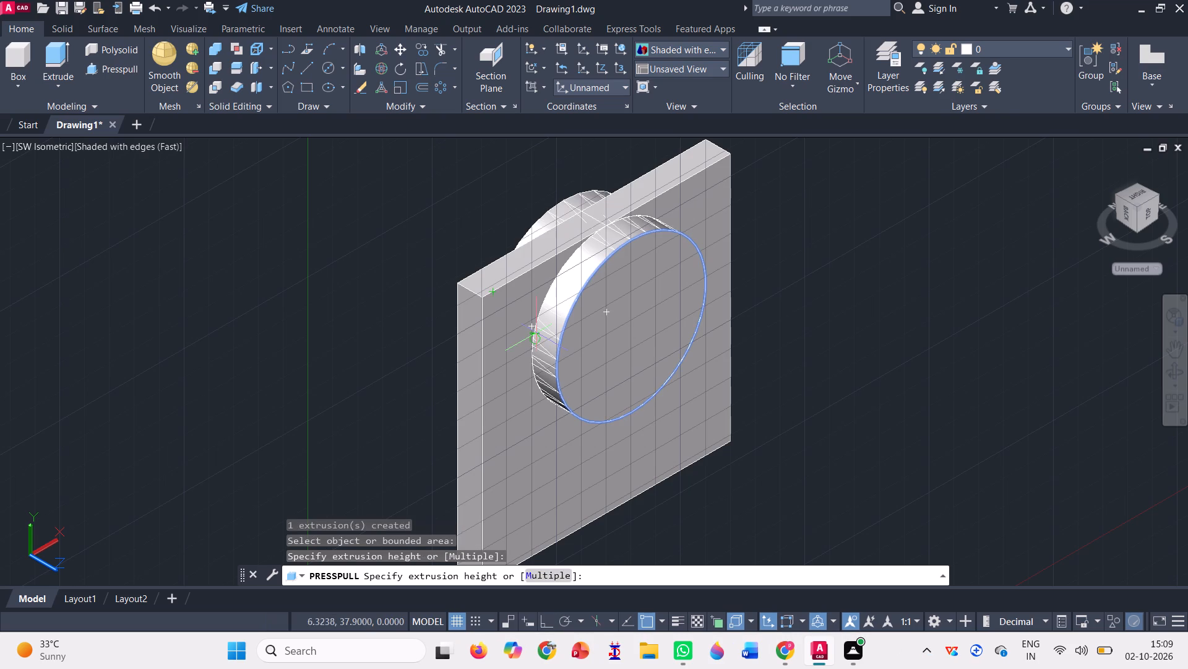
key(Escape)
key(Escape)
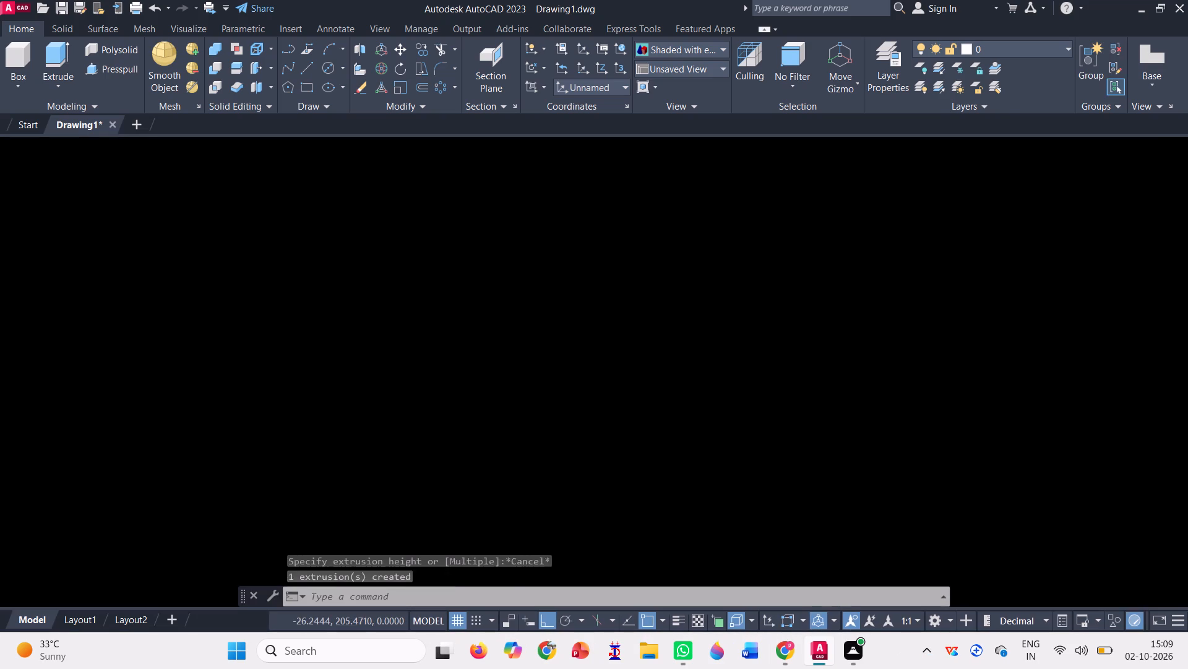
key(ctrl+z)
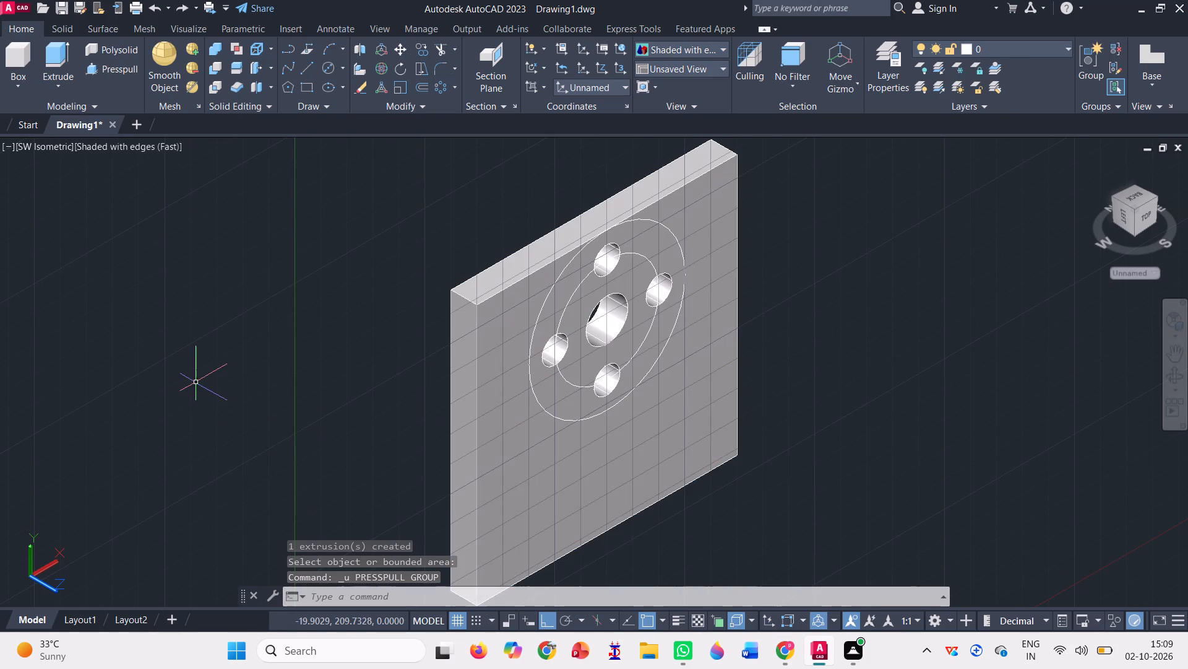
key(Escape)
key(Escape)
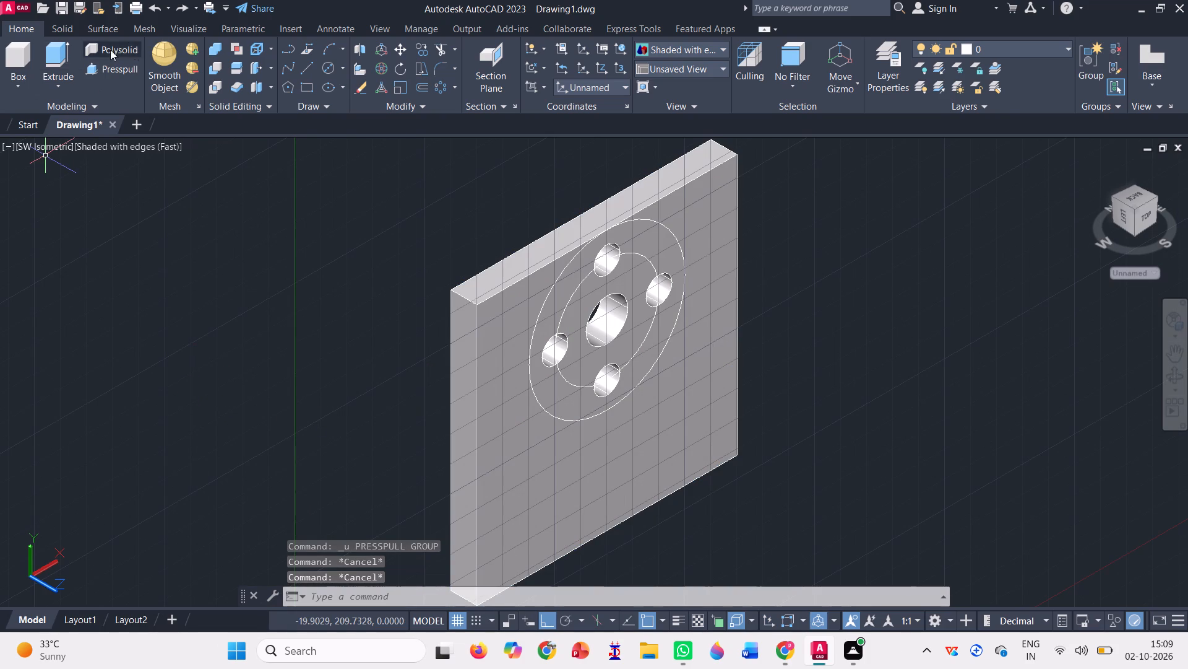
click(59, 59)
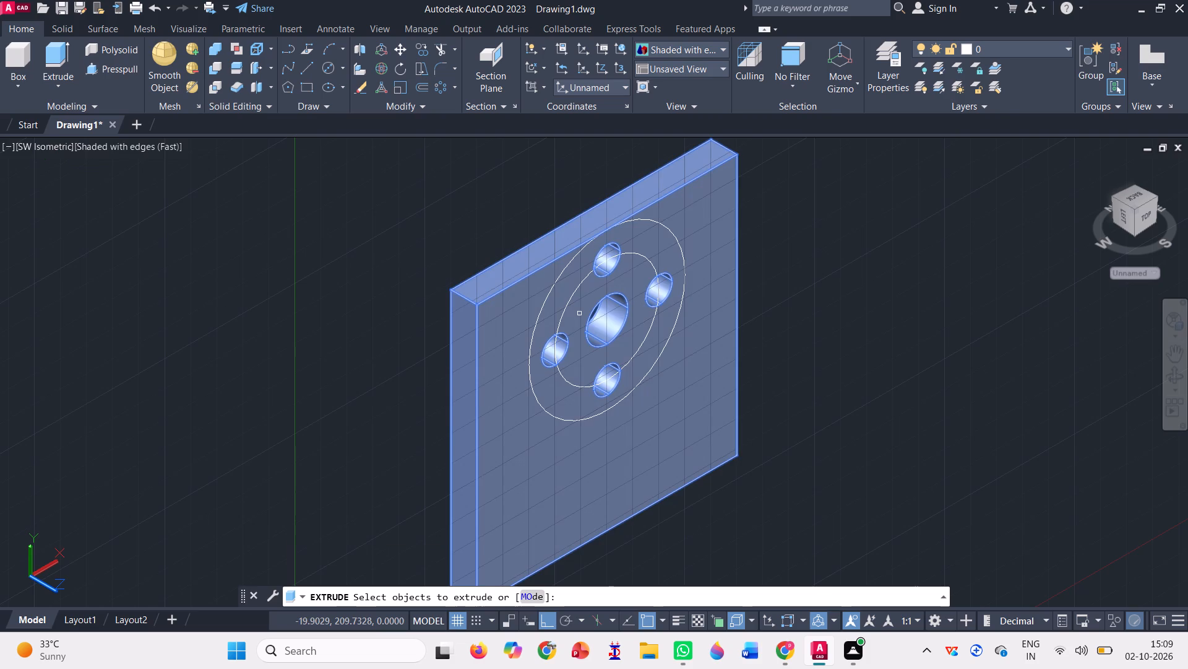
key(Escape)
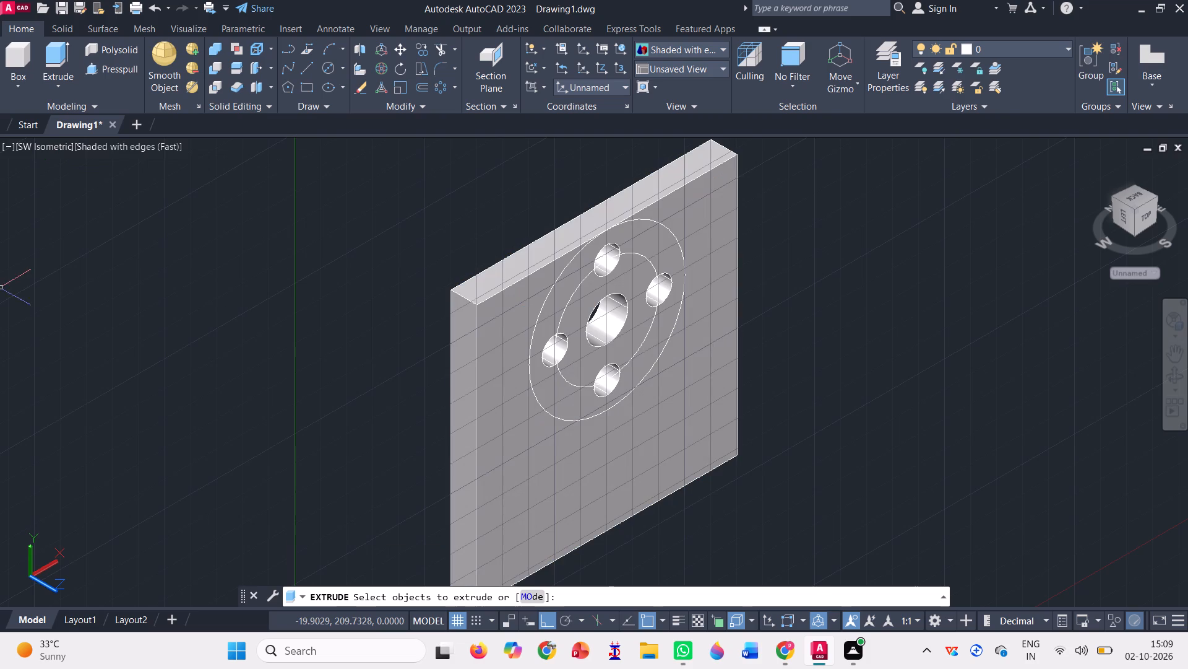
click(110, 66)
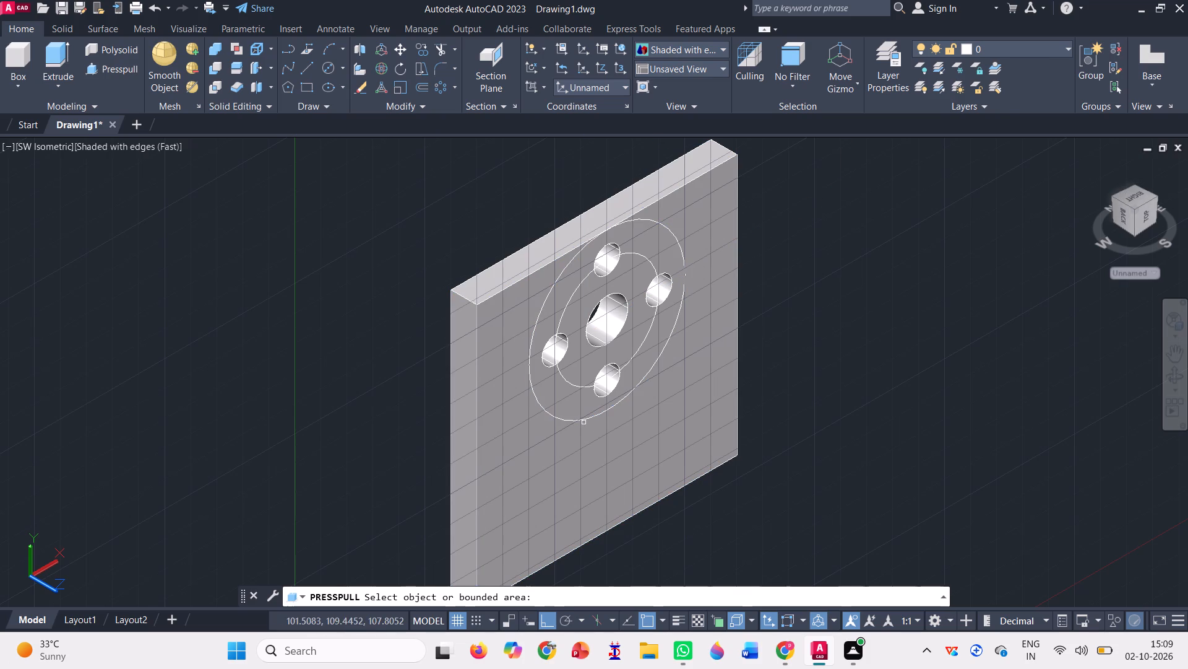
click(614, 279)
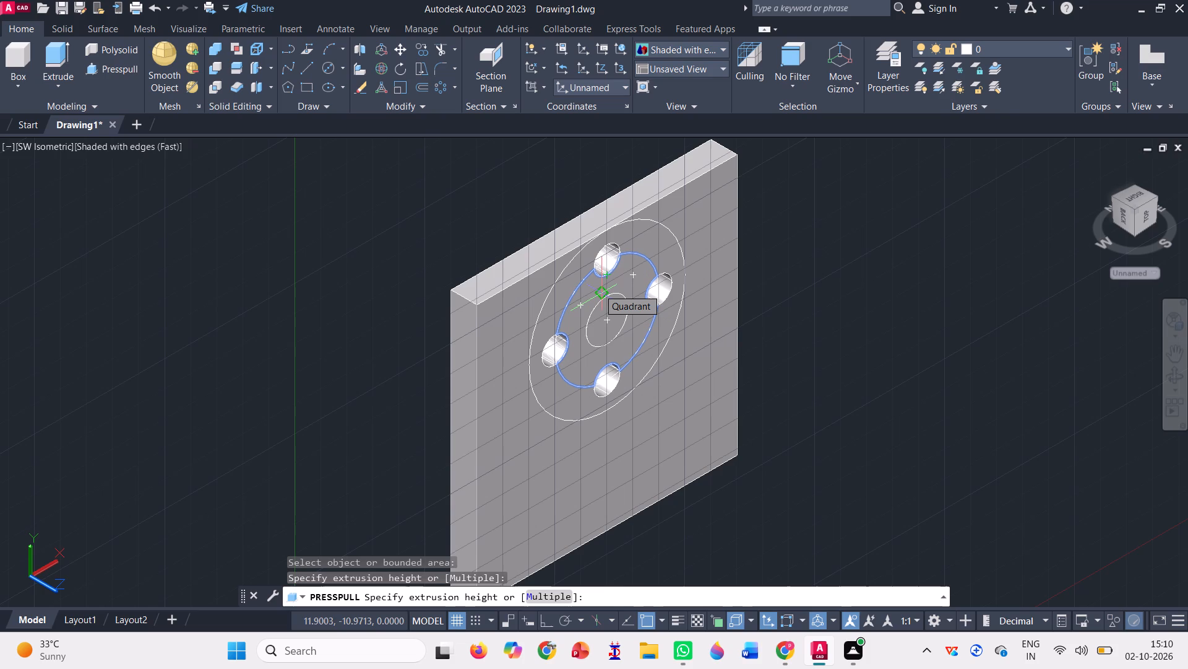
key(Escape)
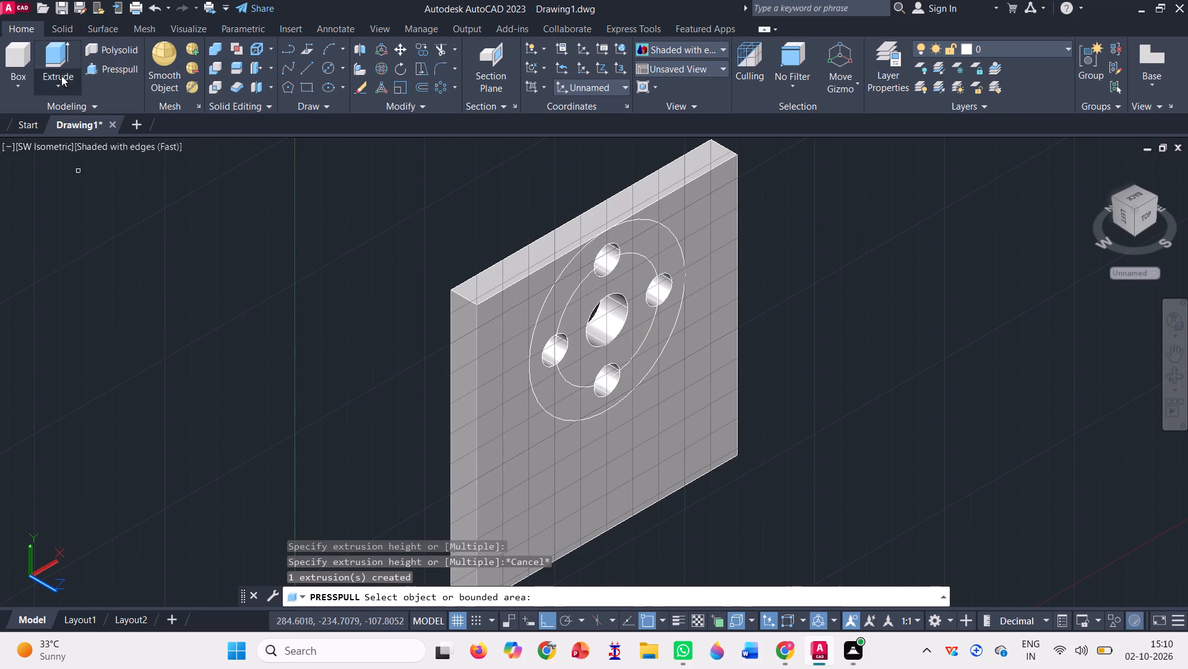
Presspull the area inside the radius 30 circle outward from the plate's front face by 10 to form the boss.
click(111, 67)
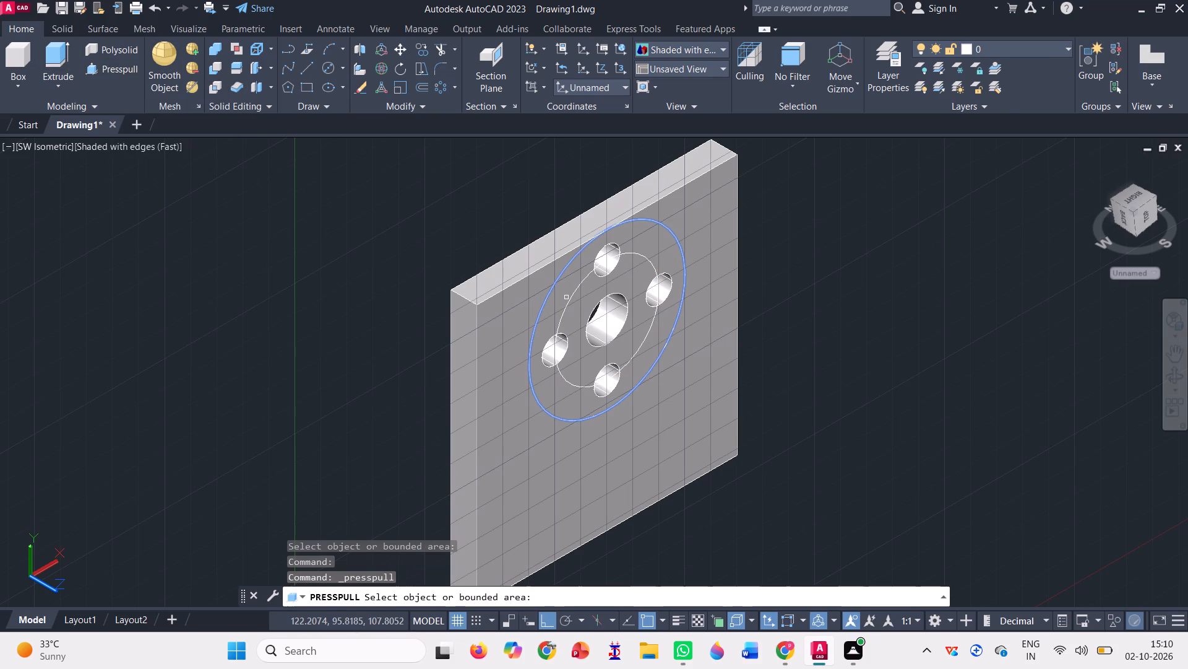
click(565, 297)
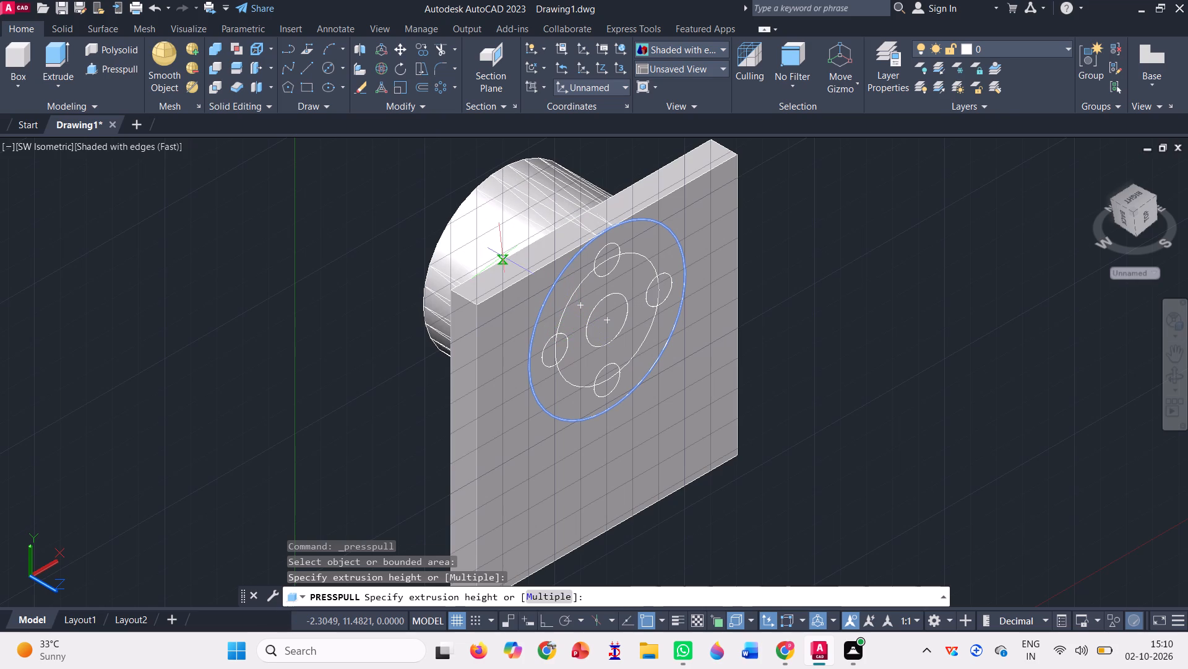
text(10)
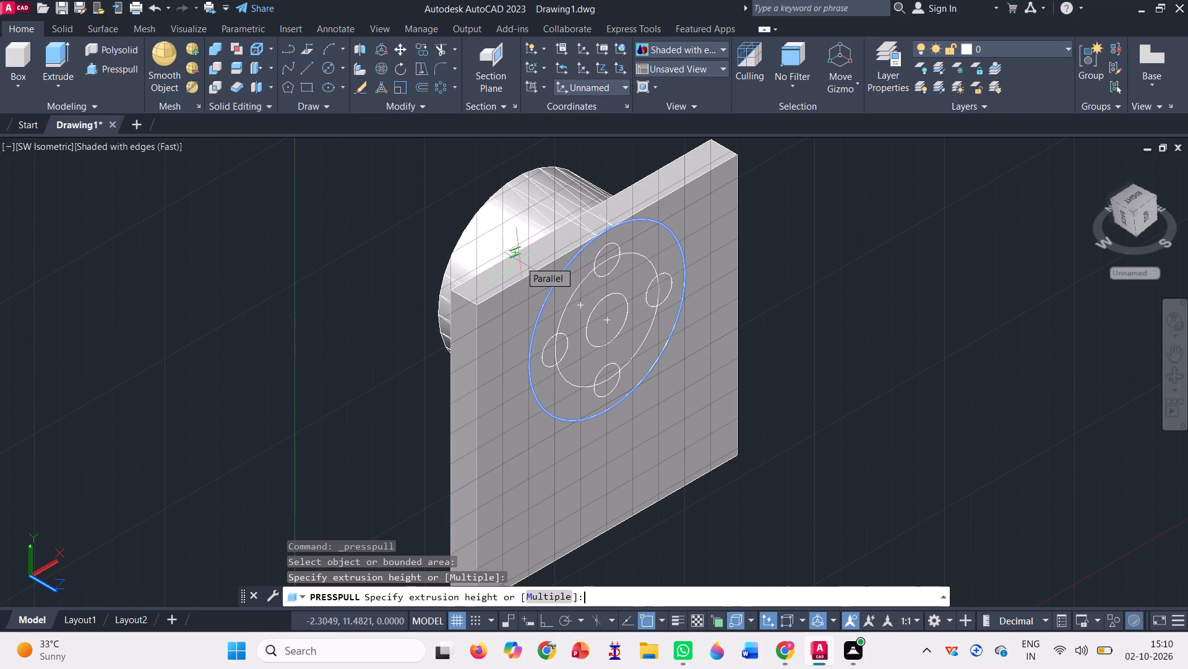
key(Return)
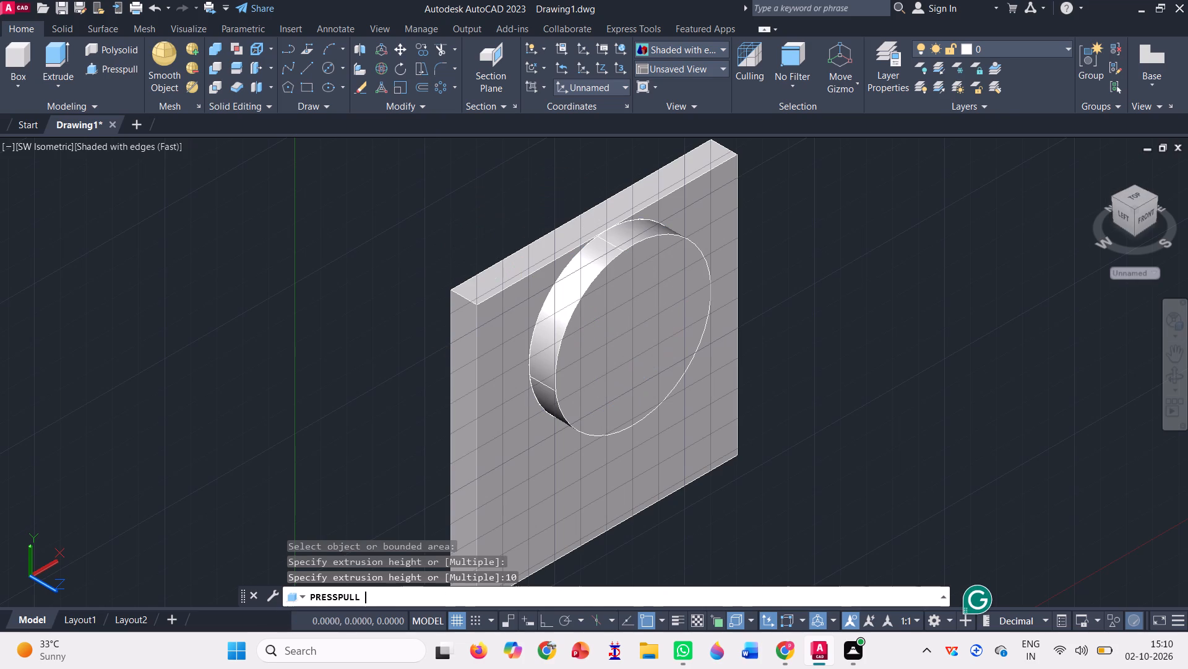
scroll(668, 393, down, 1)
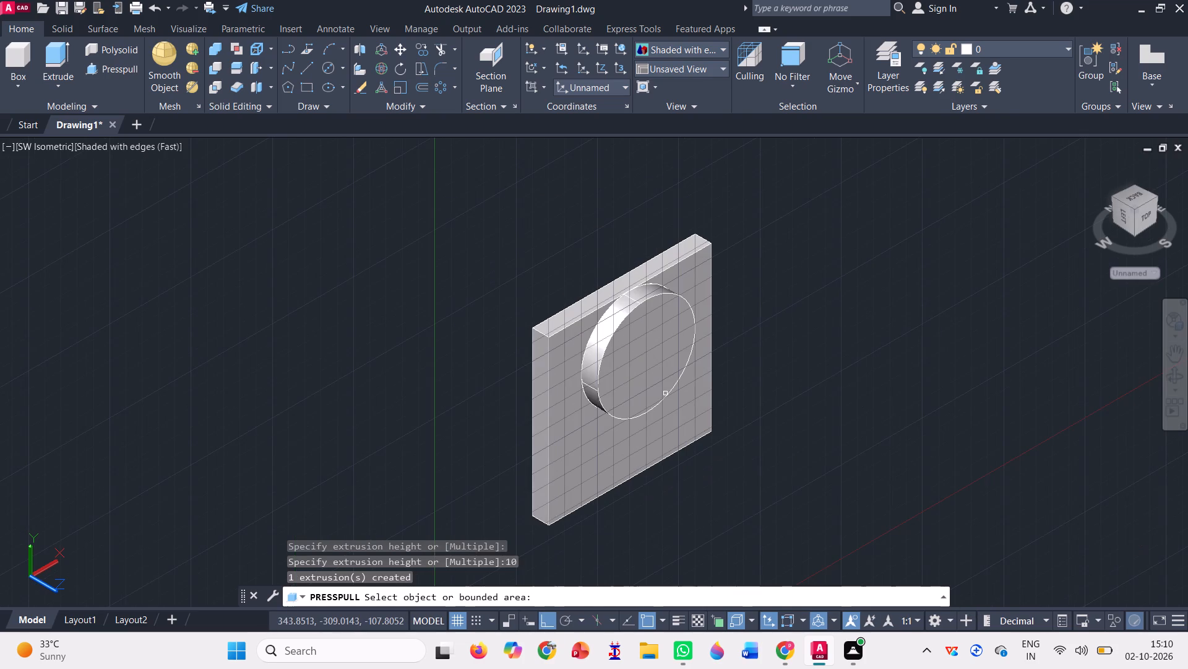
scroll(665, 397, up, 3)
scroll(630, 378, down, 1)
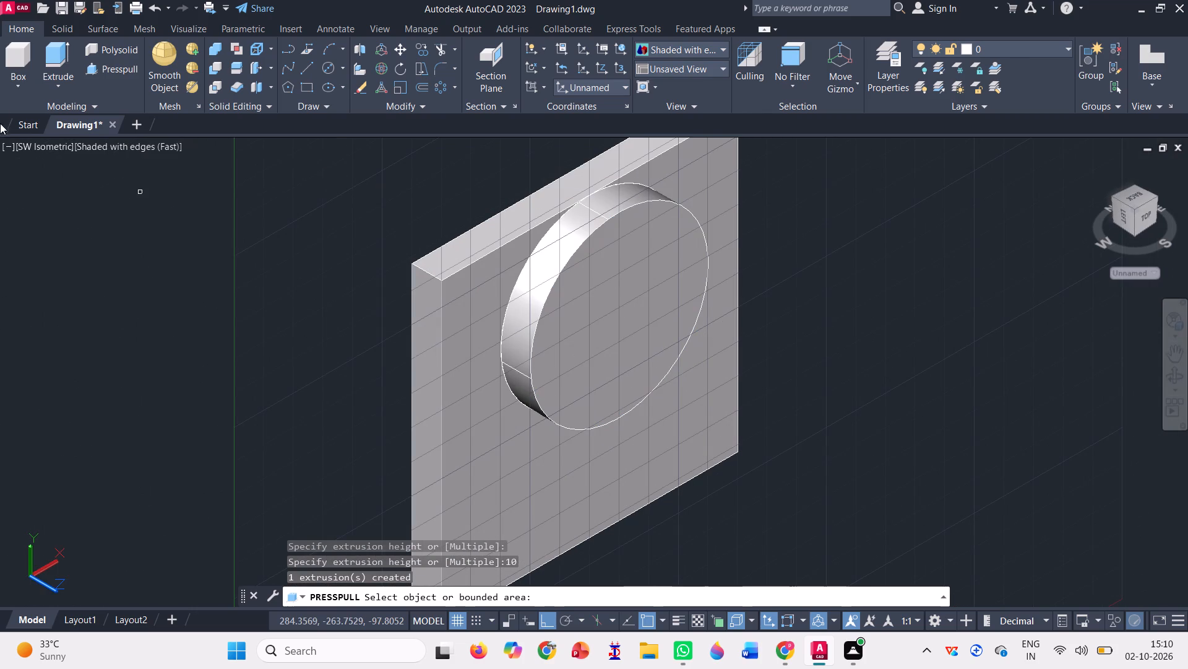
key(Escape)
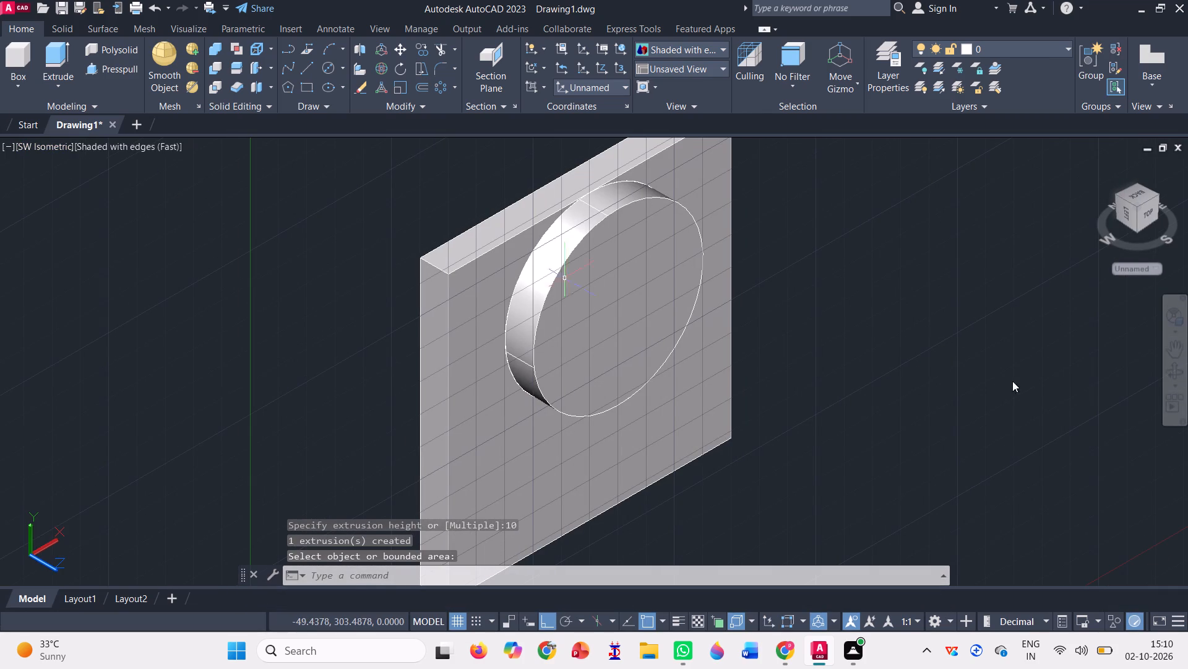
From the plate's rear side, presspull the boss area behind the large central hole through the boss.
click(1167, 371)
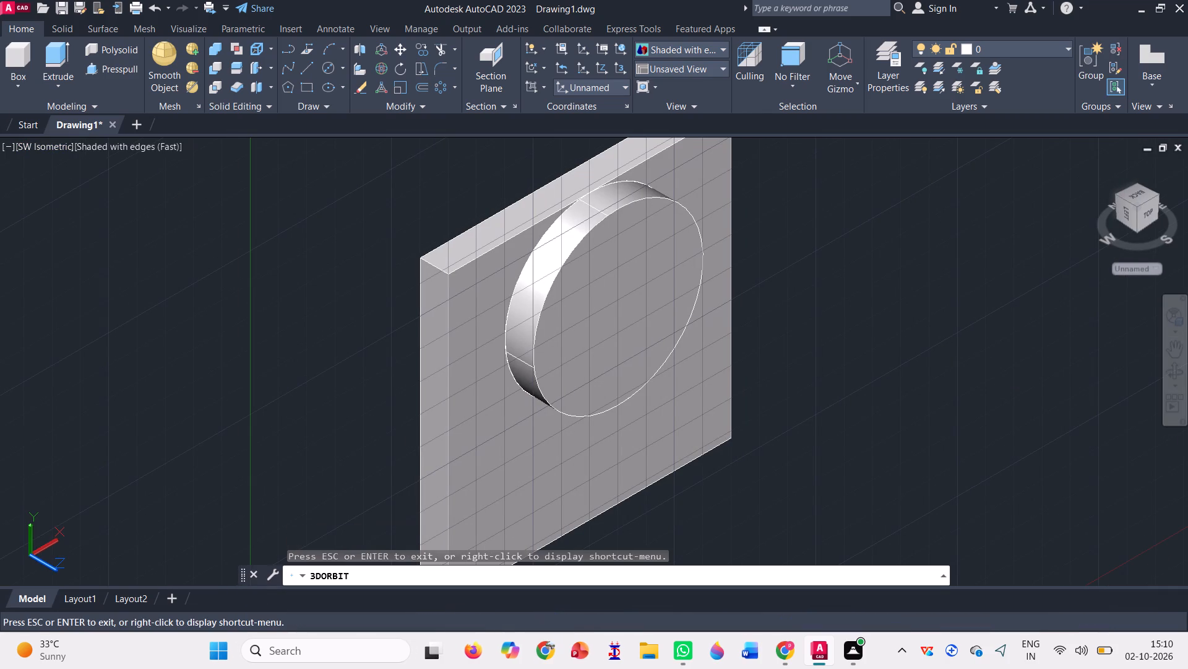
drag(309, 408, 708, 375)
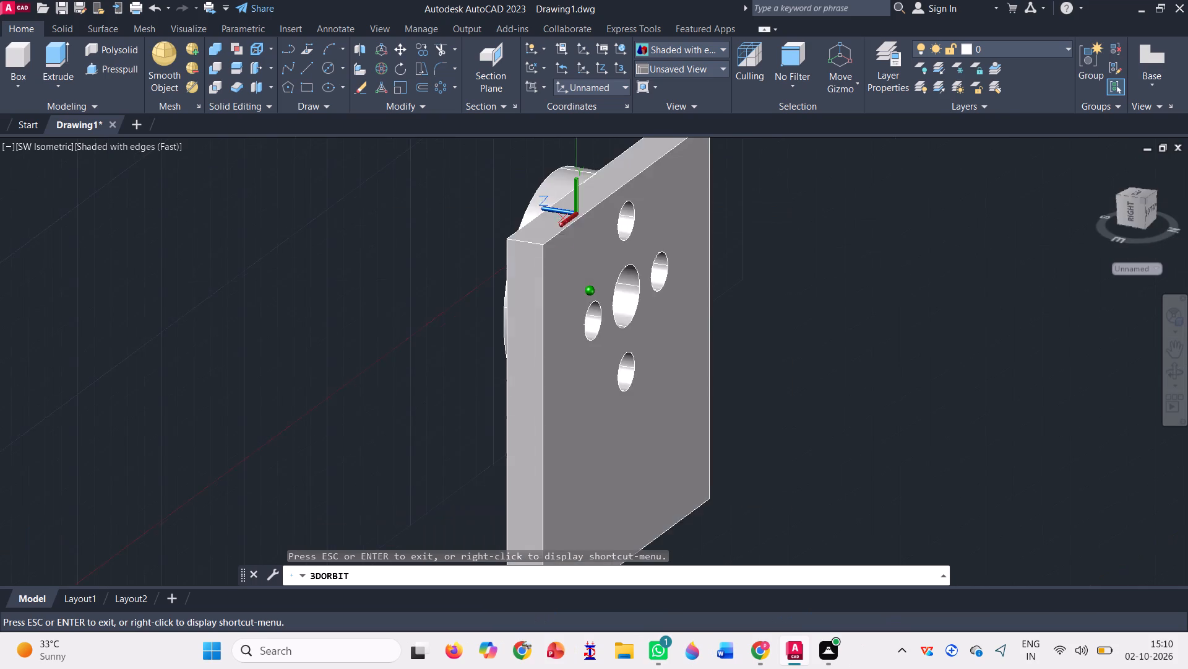
drag(708, 375, 683, 370)
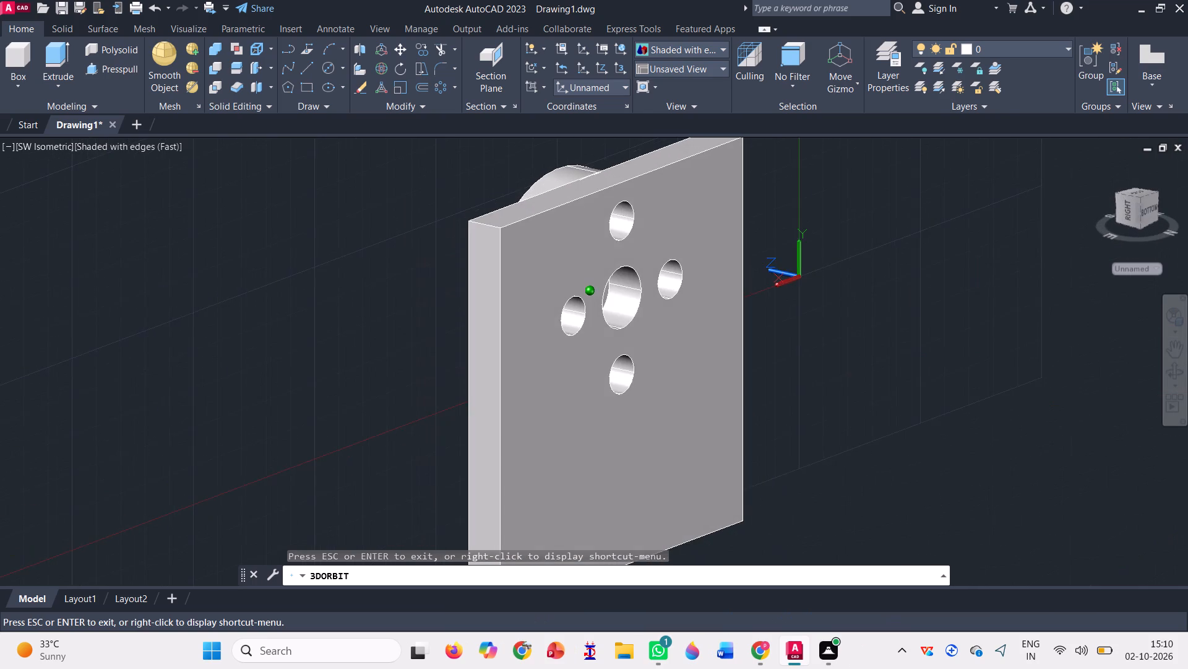
drag(683, 370, 601, 388)
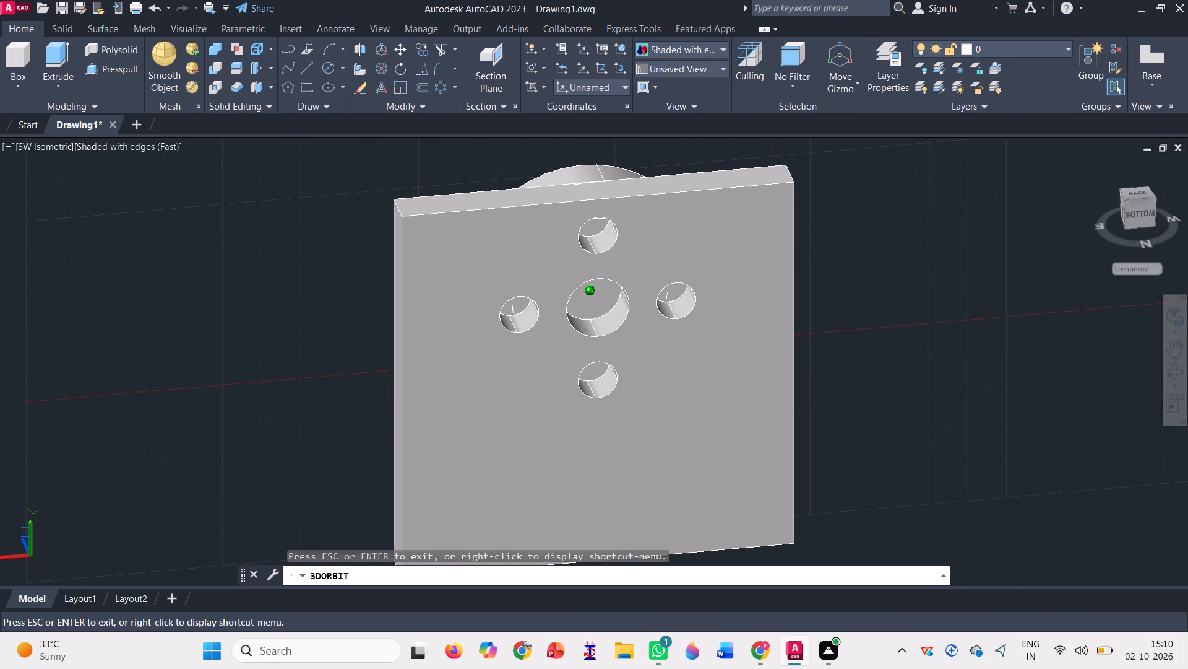
drag(601, 388, 587, 354)
drag(676, 412, 710, 409)
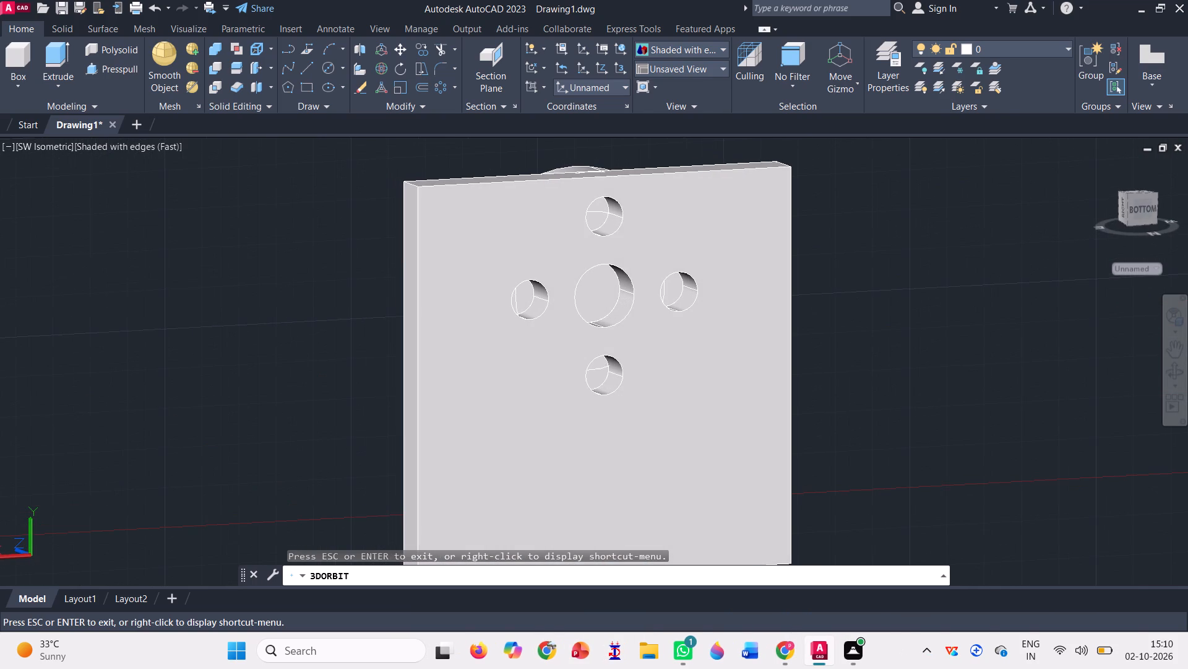
key(Escape)
click(116, 69)
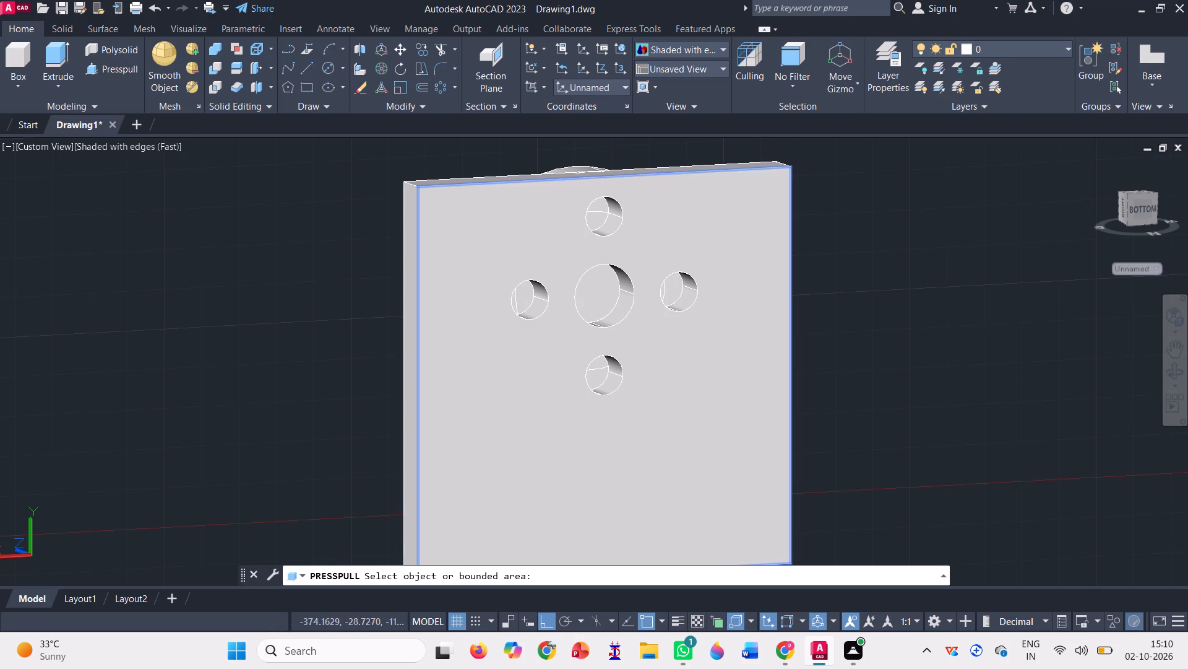
click(596, 286)
click(257, 210)
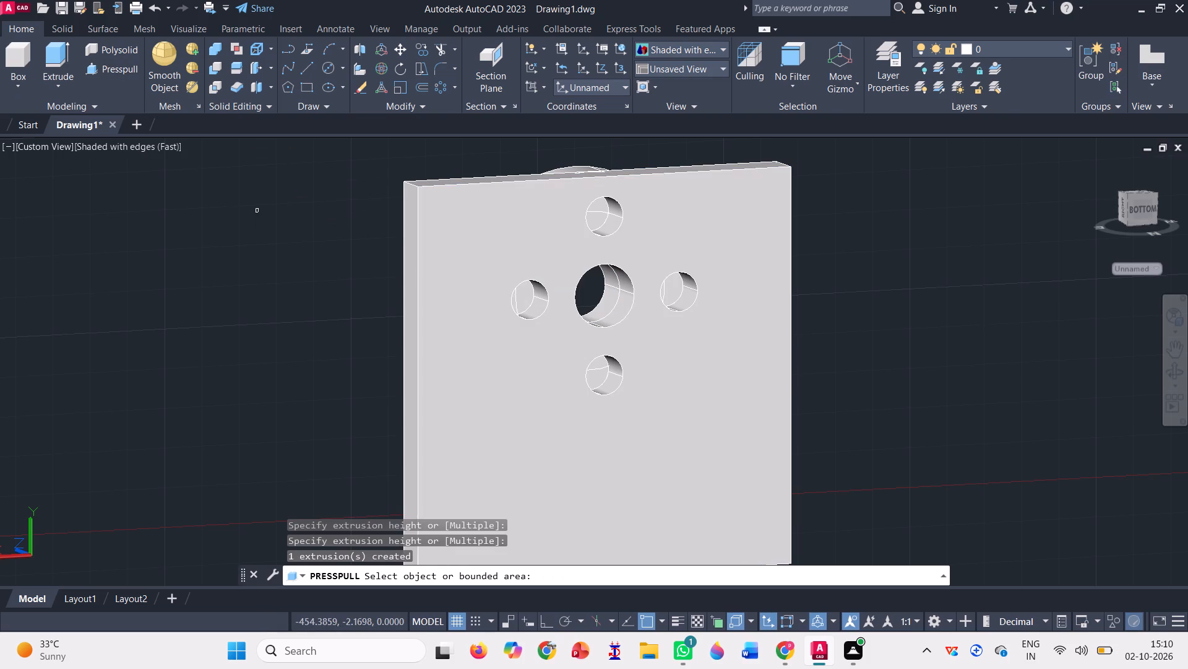
From the rear, presspull the first half of the upper and right-hand 10 diameter hole areas through the boss.
scroll(600, 214, up, 3)
click(597, 224)
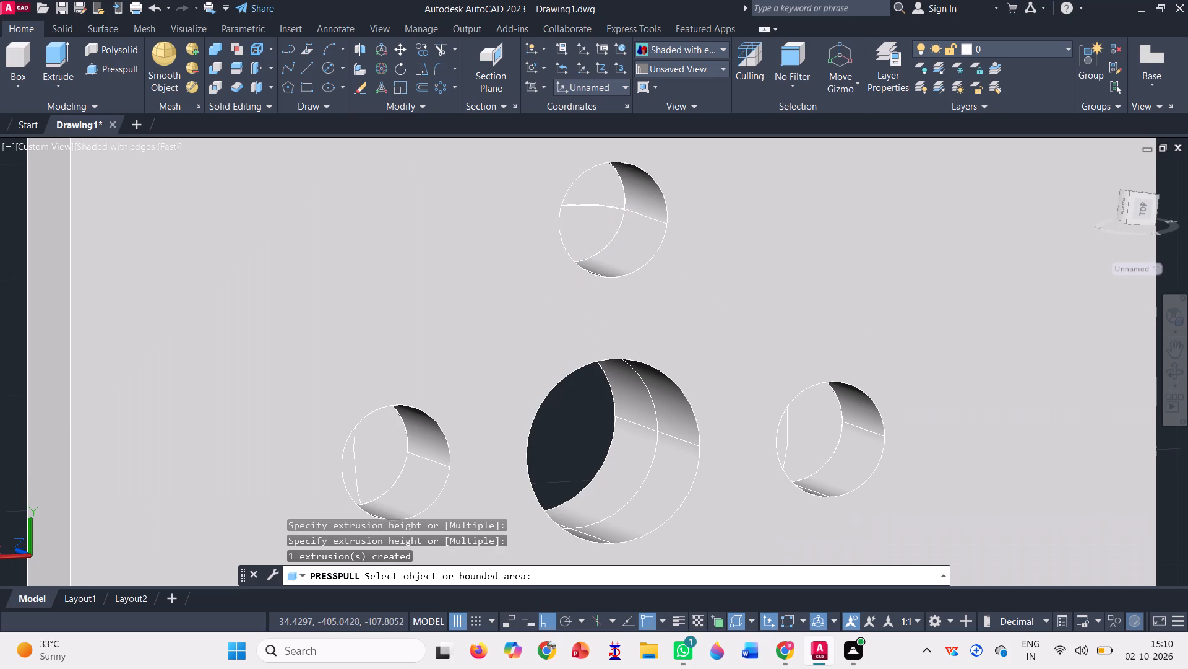
scroll(590, 224, down, 4)
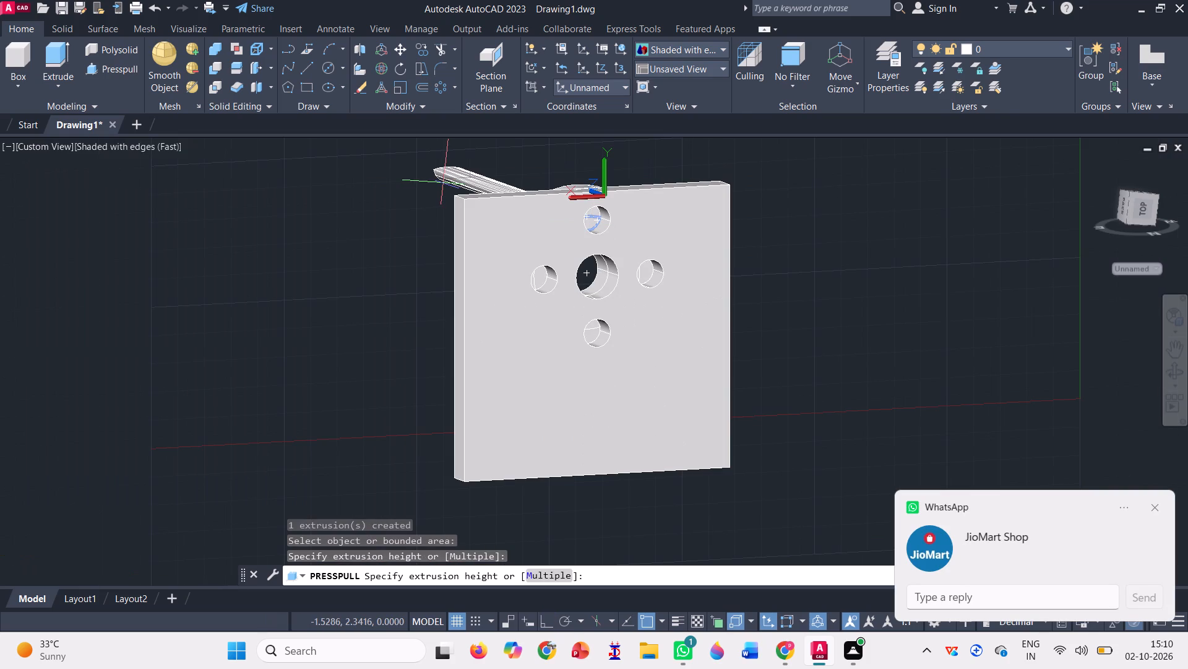
click(443, 183)
click(595, 214)
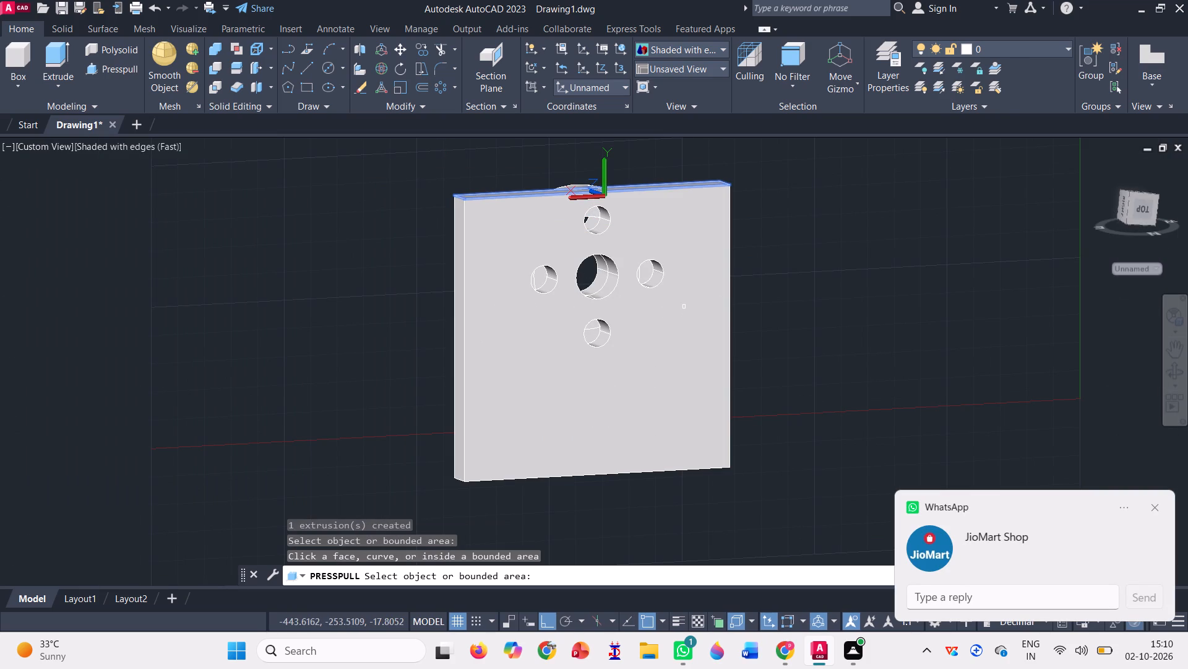
scroll(645, 269, up, 2)
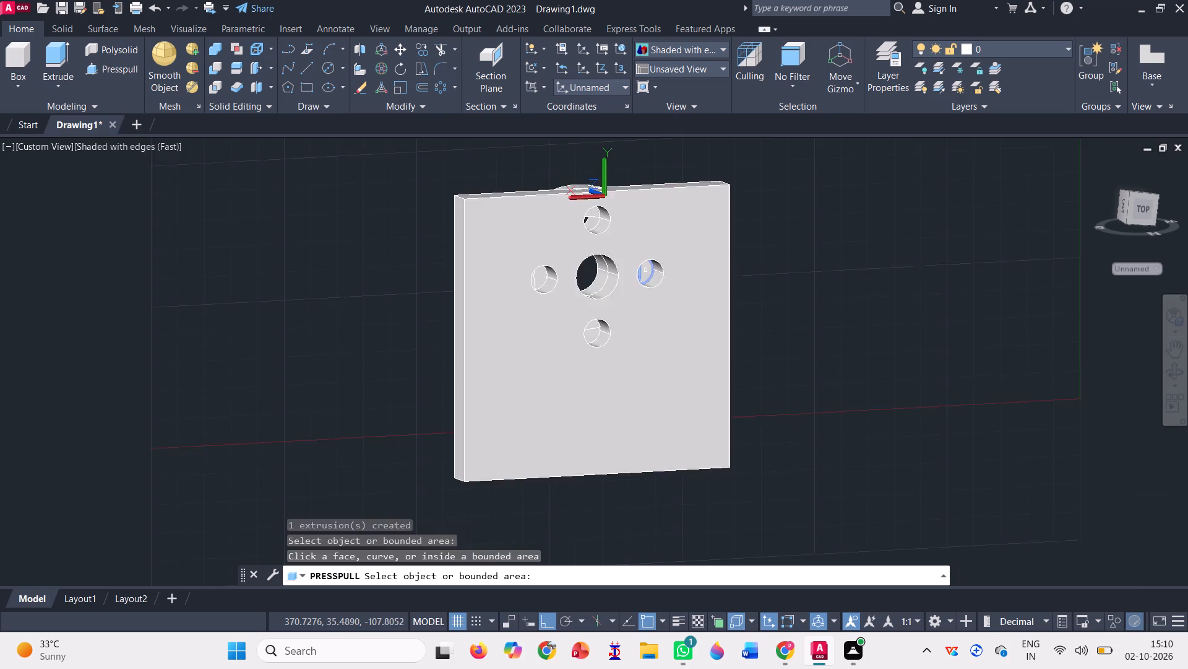
scroll(645, 269, up, 1)
click(645, 269)
scroll(645, 269, down, 4)
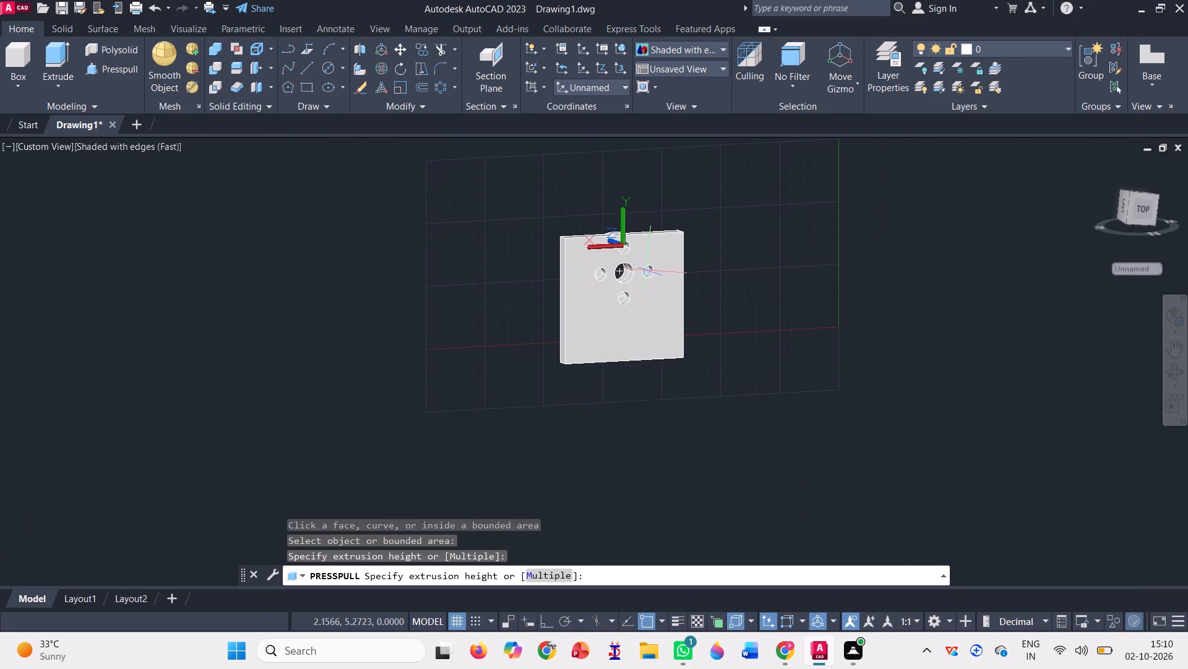
click(510, 226)
Presspull the first half of the lower and left-hand 10 diameter hole areas through the boss.
scroll(637, 266, up, 4)
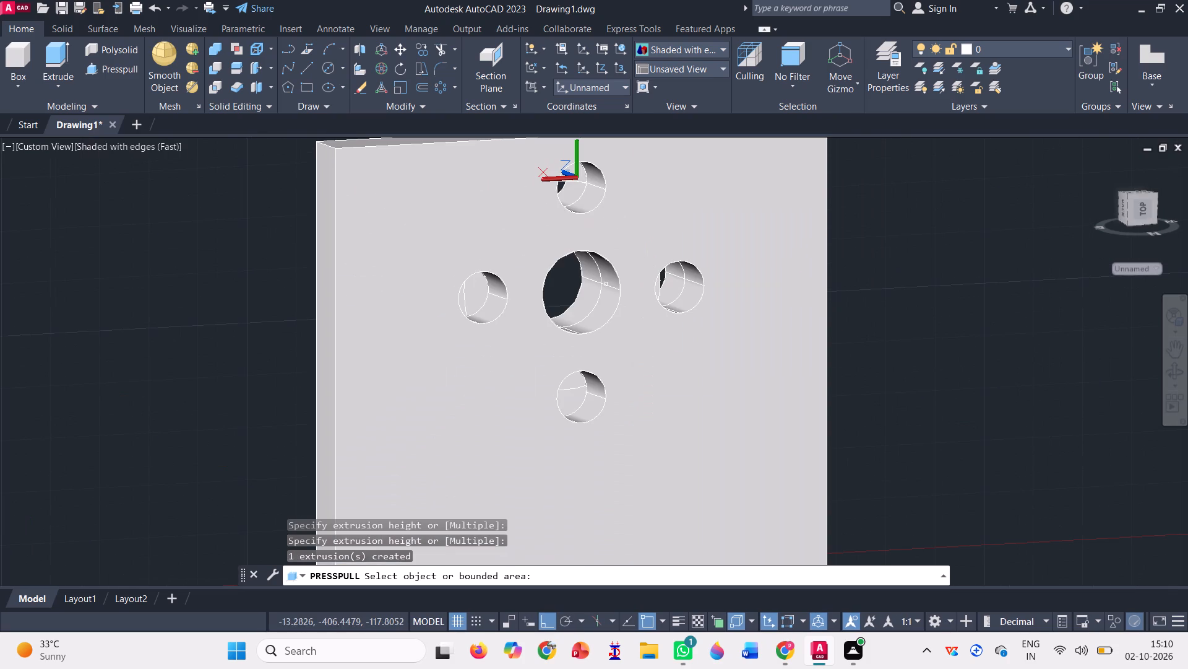
click(574, 398)
click(253, 324)
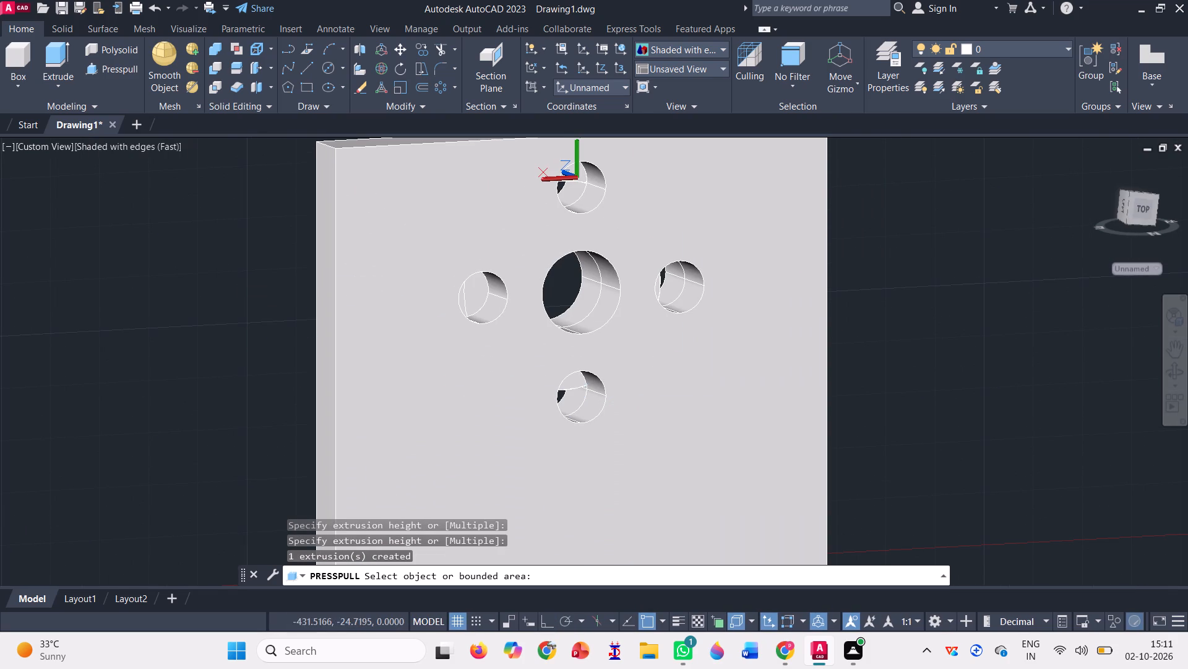
click(473, 297)
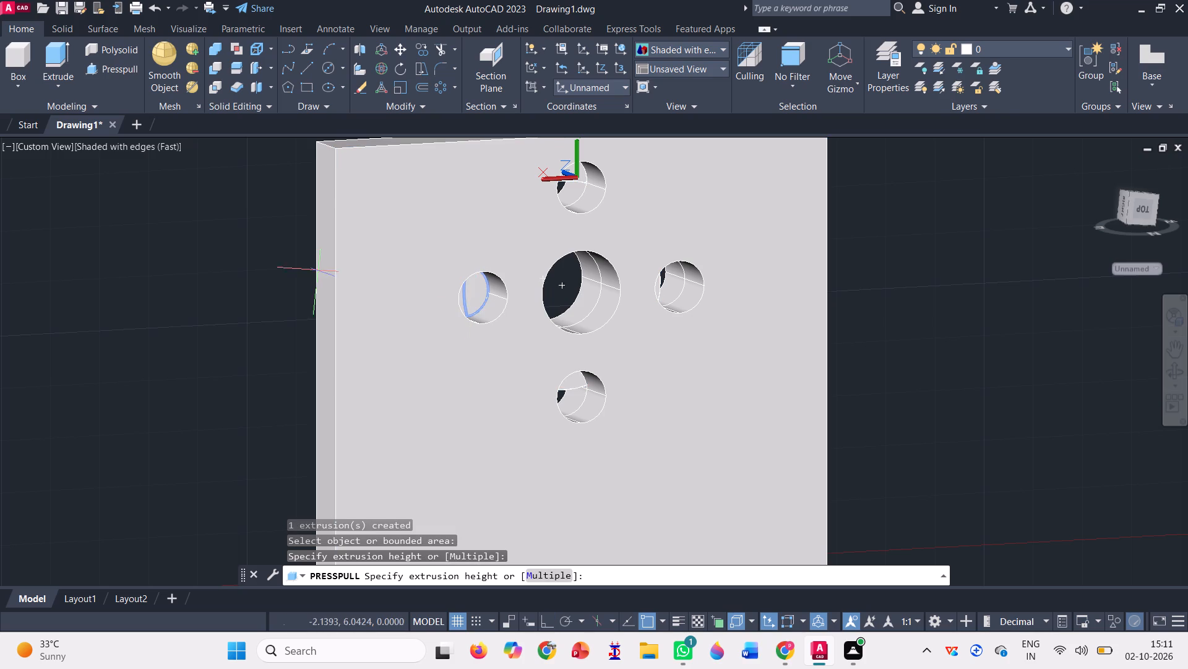
click(249, 253)
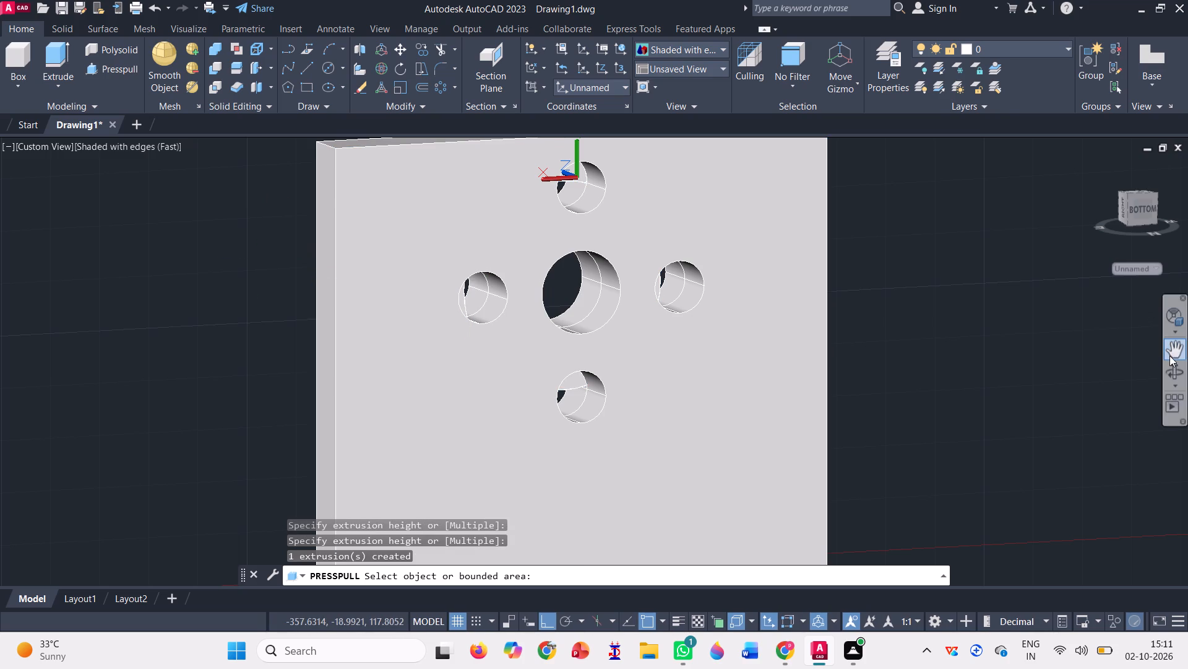
Presspull the remaining halves of the left-hand, lower and right-hand 10 diameter holes through the boss from the rear.
click(1177, 372)
drag(992, 344, 923, 364)
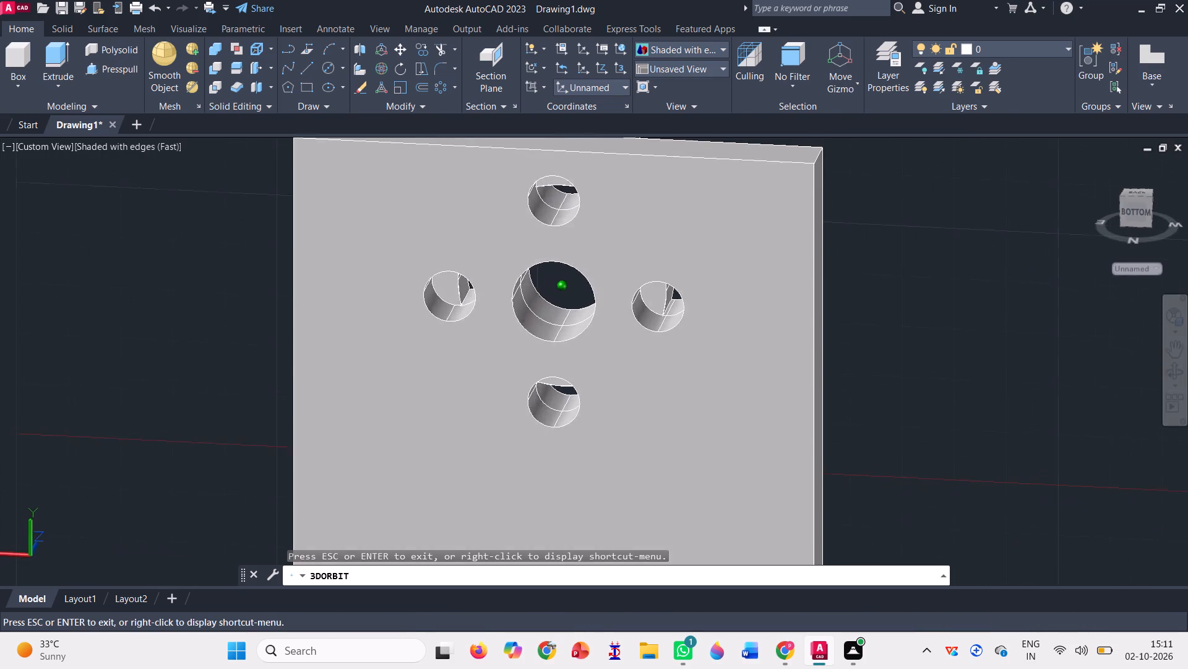
drag(923, 364, 930, 337)
key(Escape)
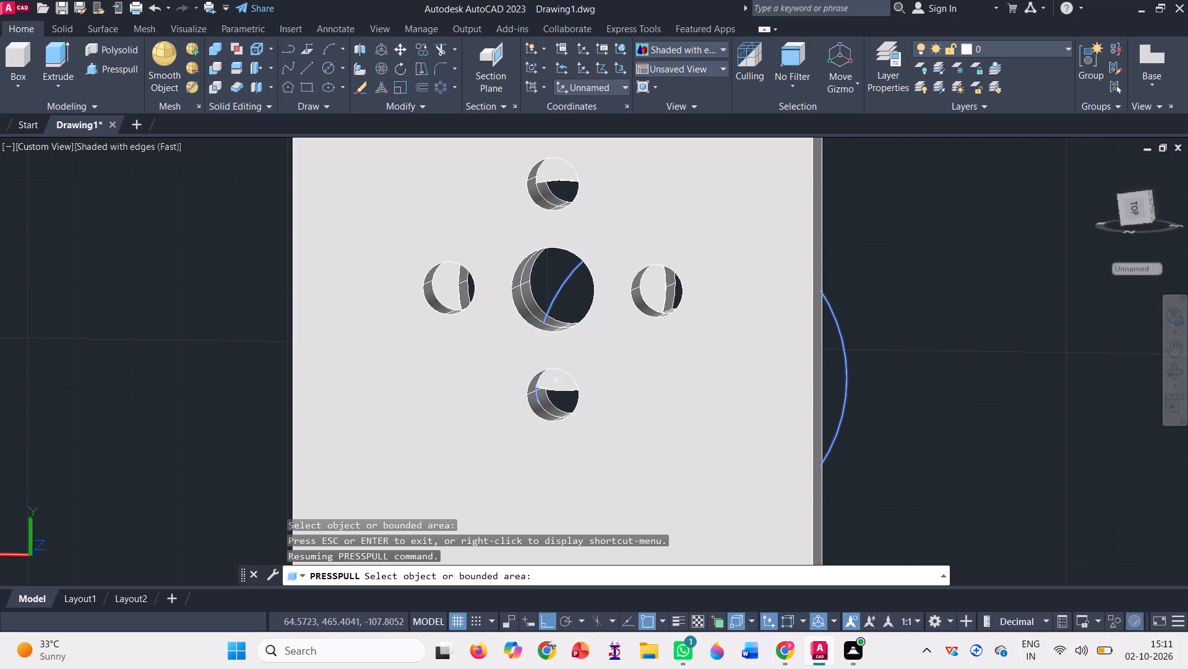
click(555, 380)
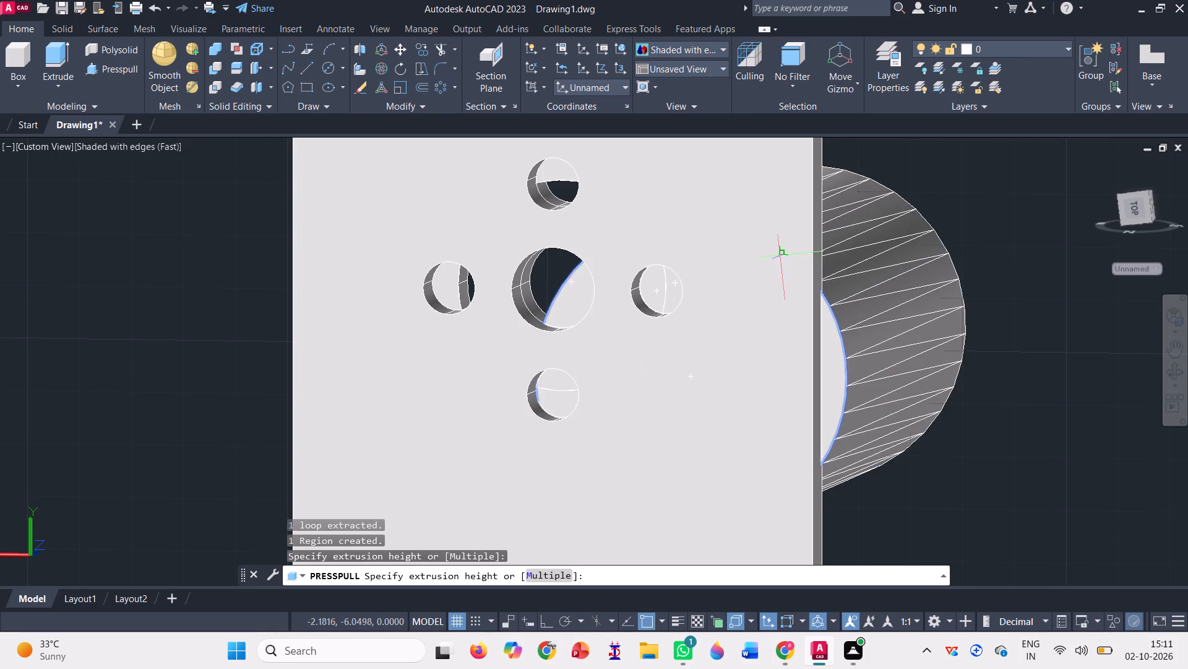
key(Escape)
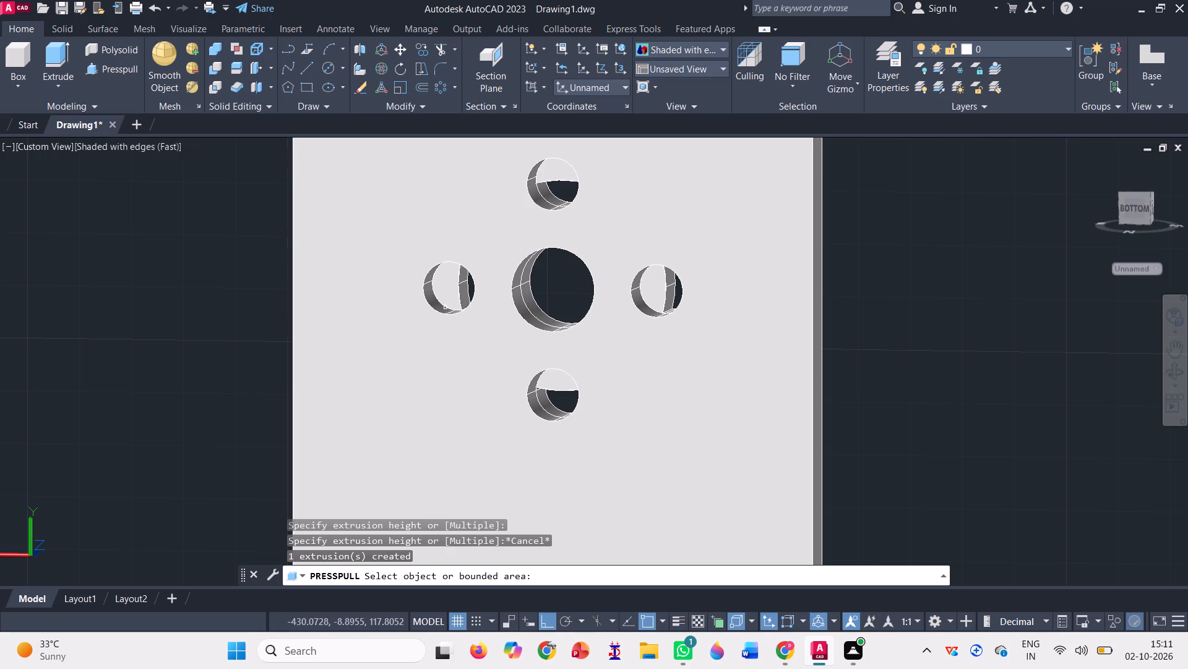
click(444, 289)
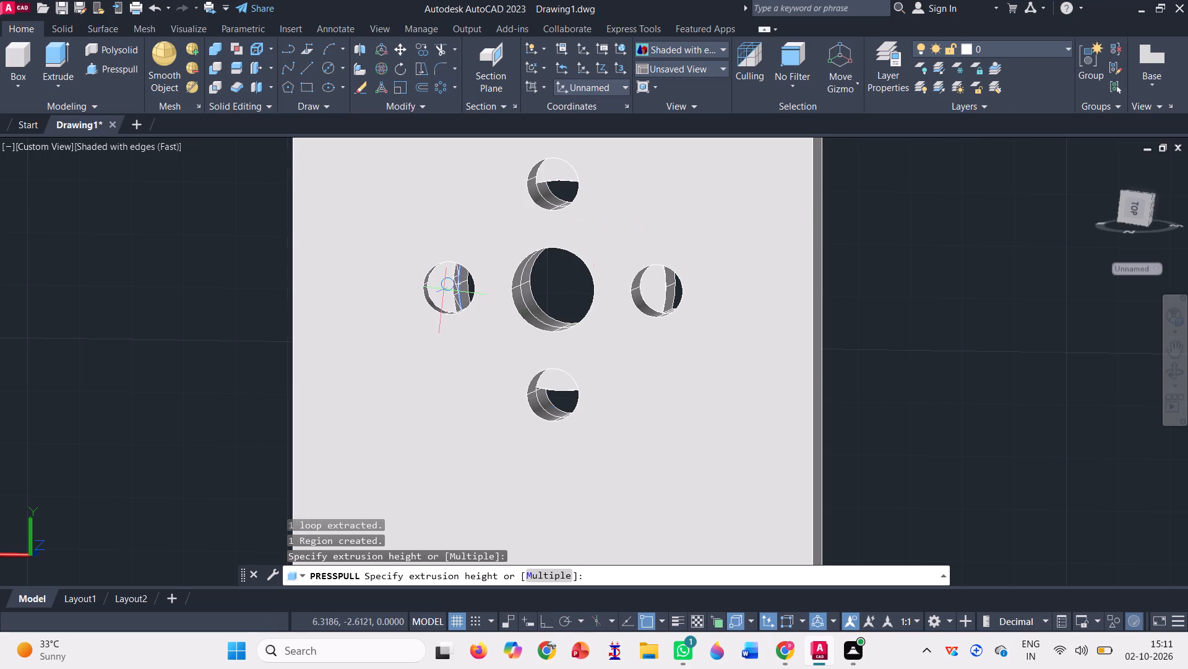
click(865, 166)
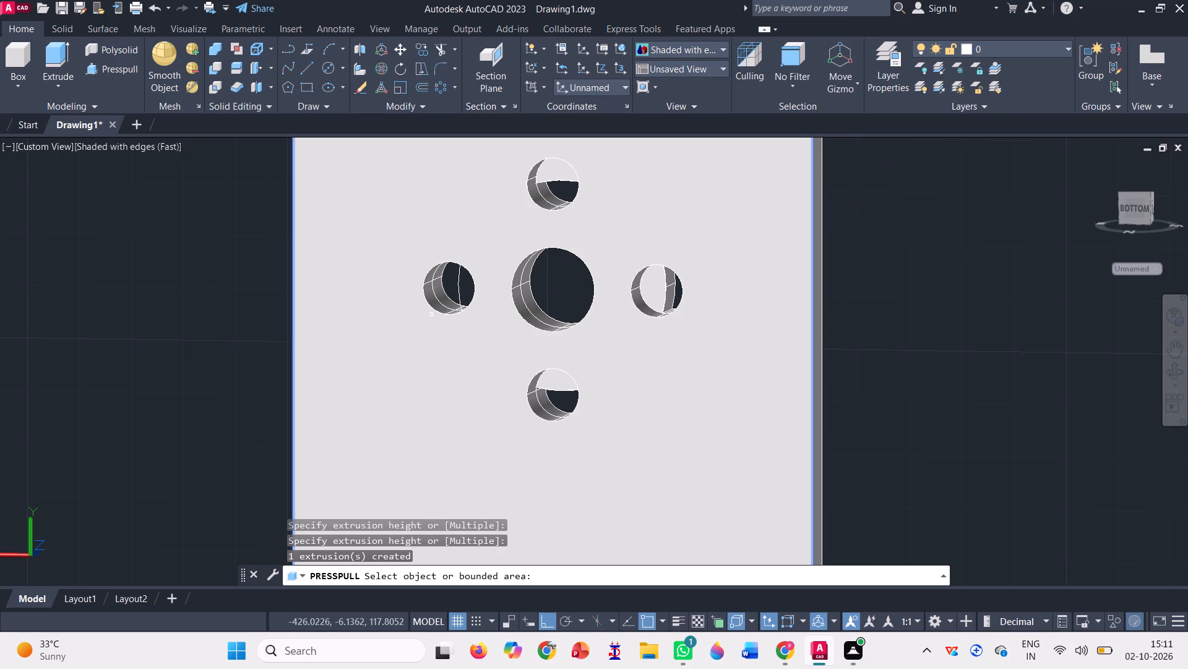
click(552, 377)
click(911, 190)
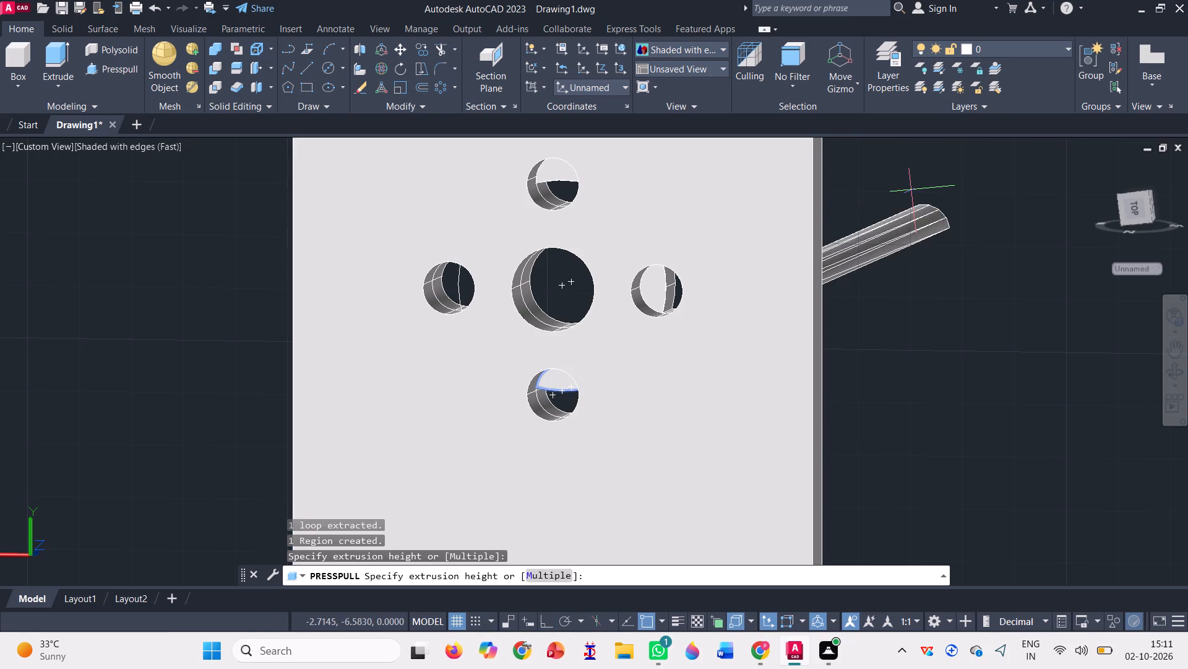
click(656, 290)
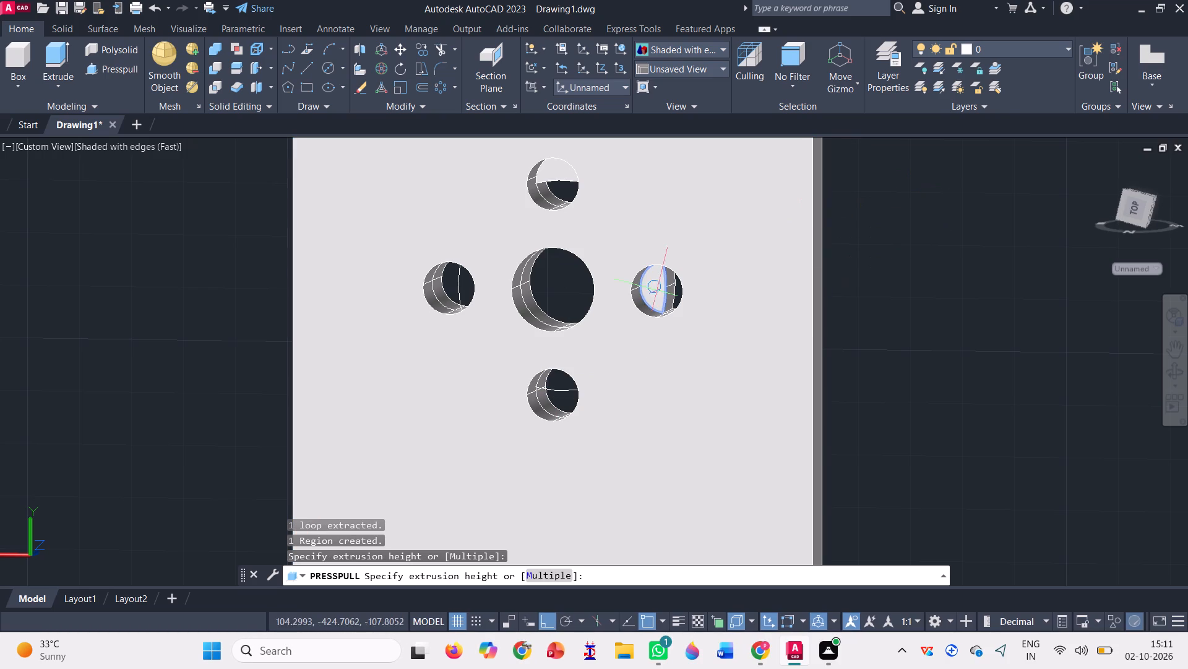
click(883, 198)
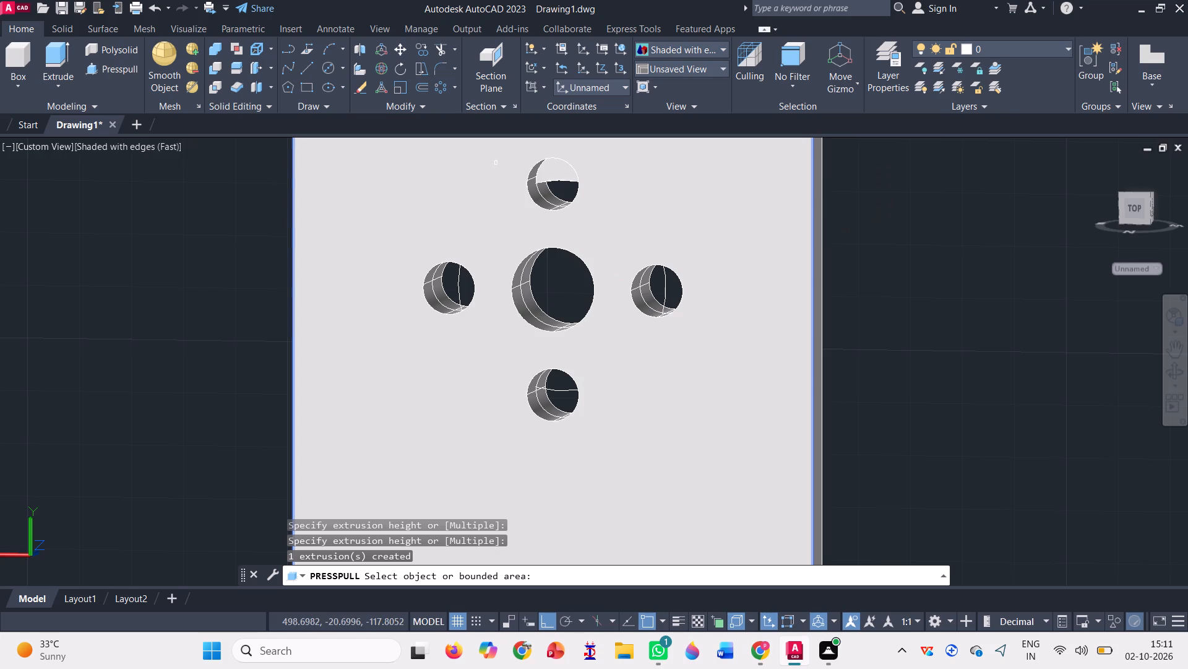
From the rear, presspull the remaining half of the upper 10 diameter hole through the boss and finish the Presspull command.
scroll(489, 259, down, 2)
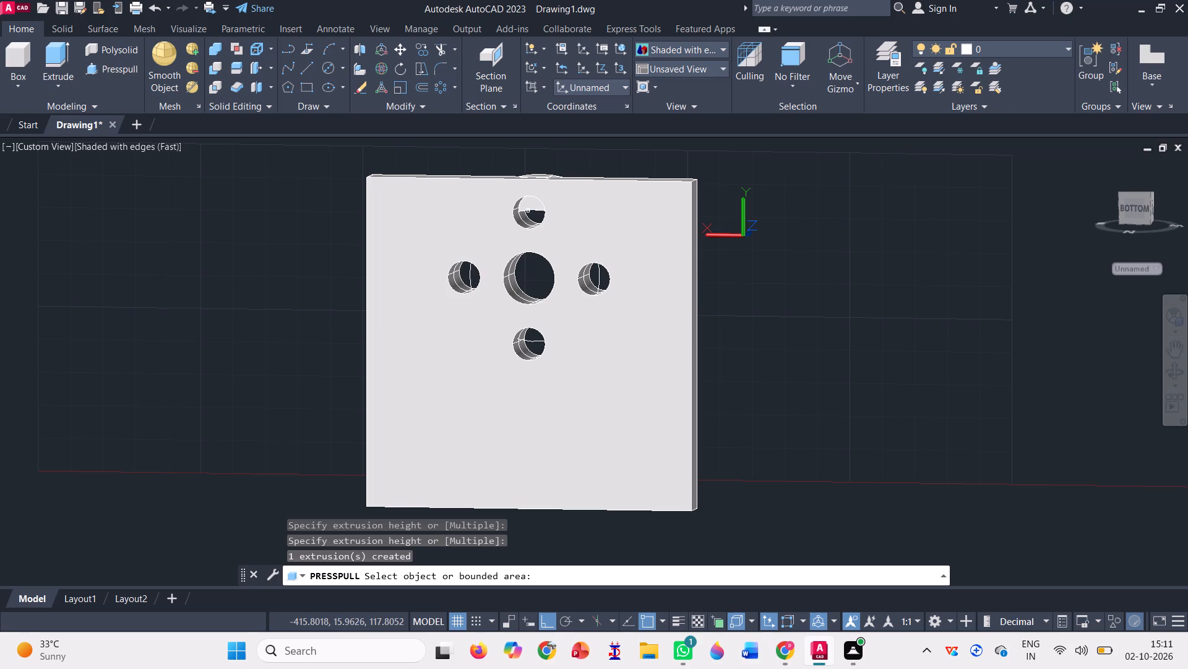
scroll(530, 199, up, 4)
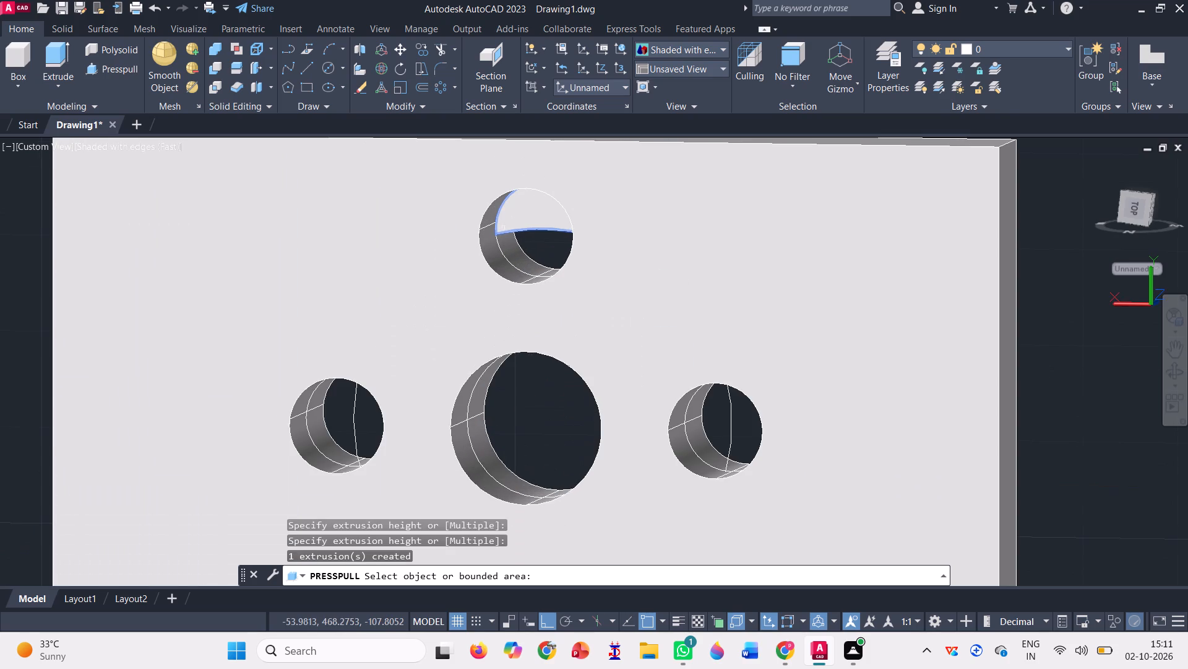
click(503, 227)
scroll(746, 150, down, 2)
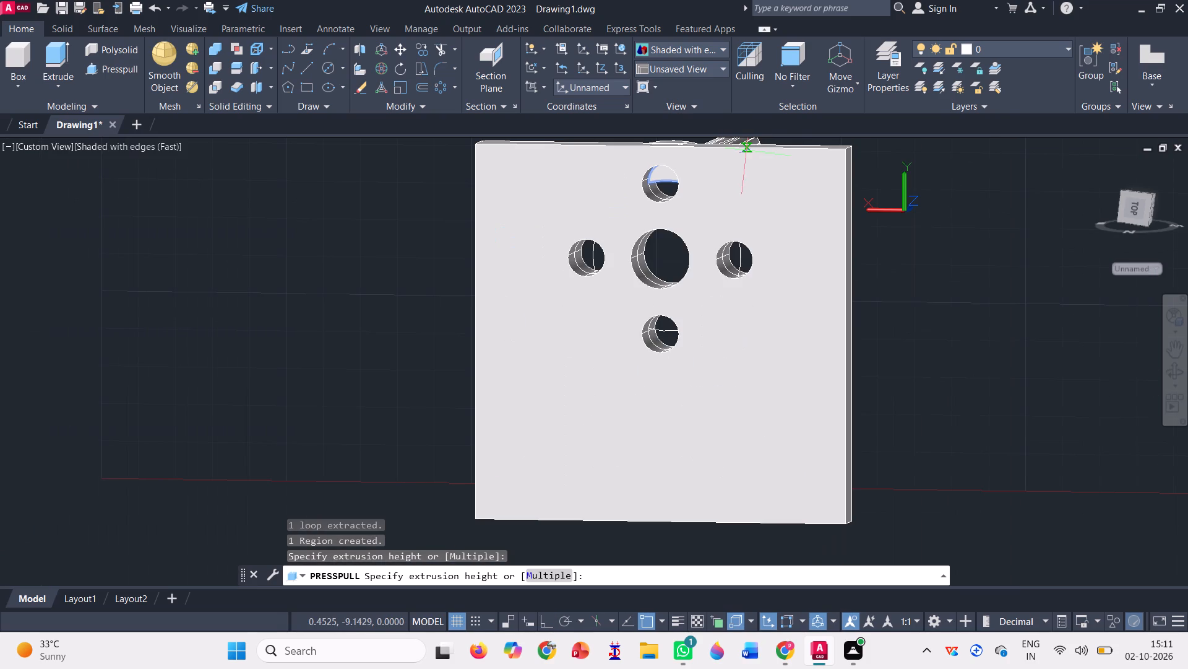
scroll(866, 151, down, 2)
scroll(706, 378, down, 2)
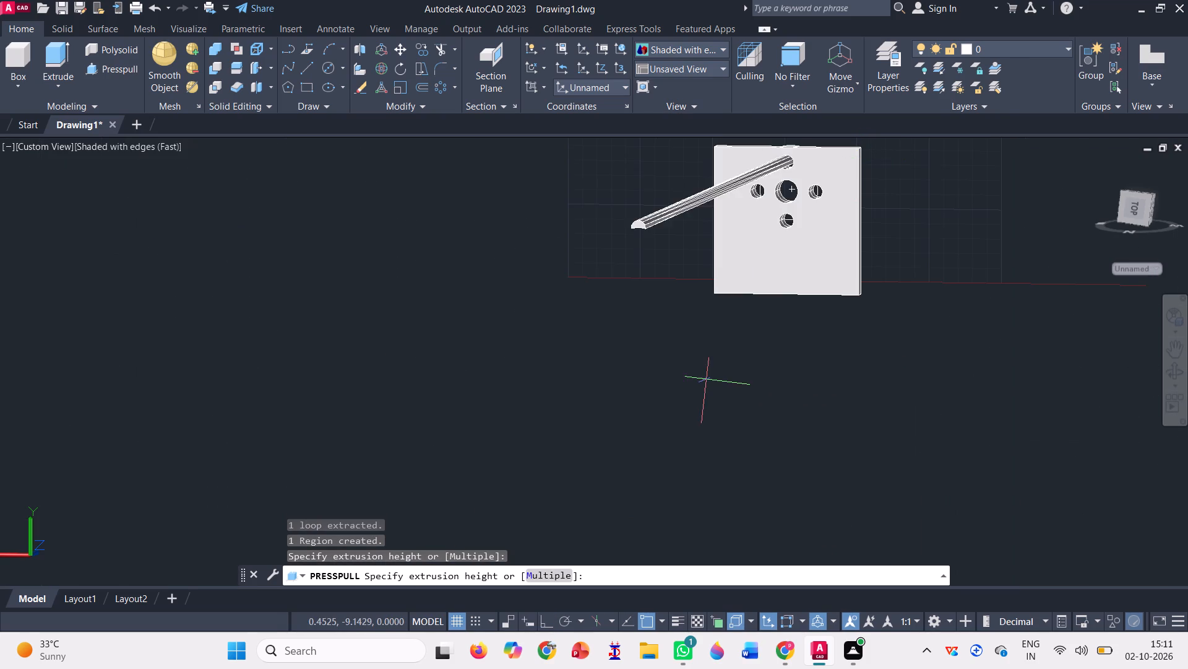
click(783, 252)
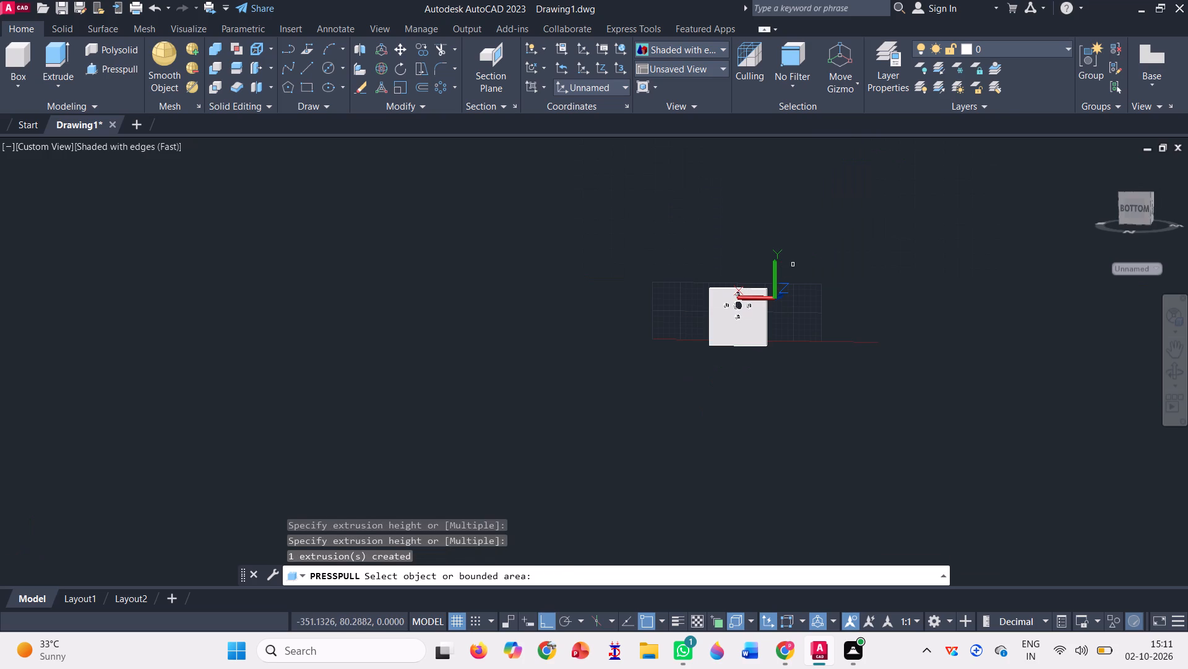
scroll(717, 309, up, 4)
scroll(811, 308, up, 2)
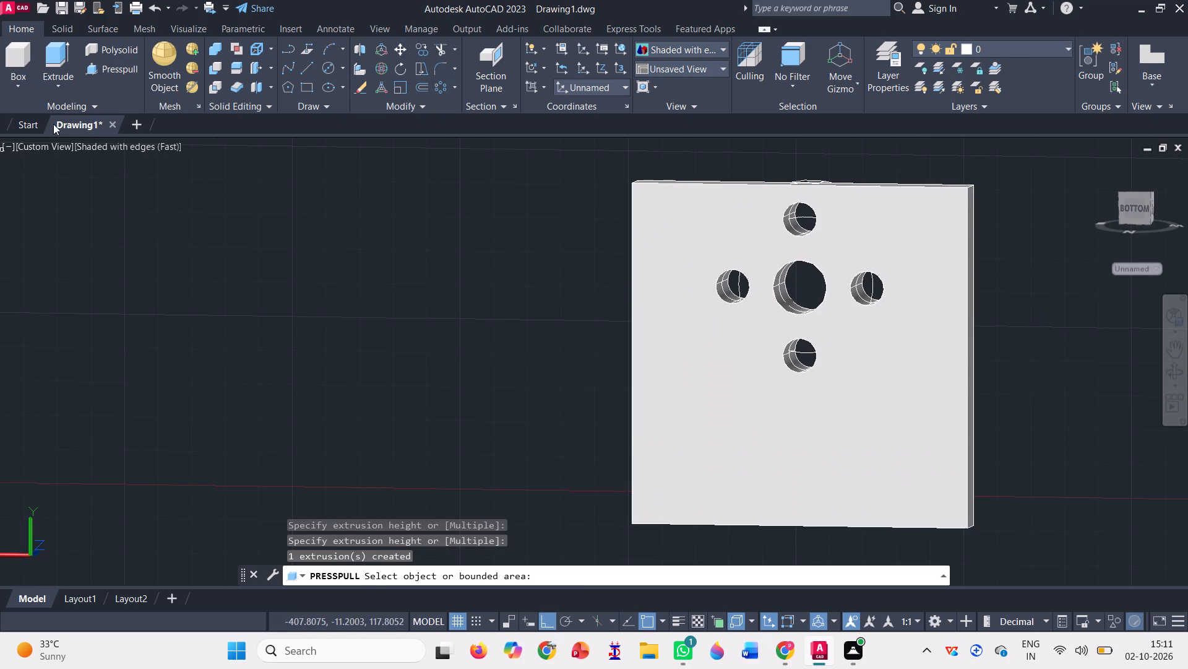
key(Escape)
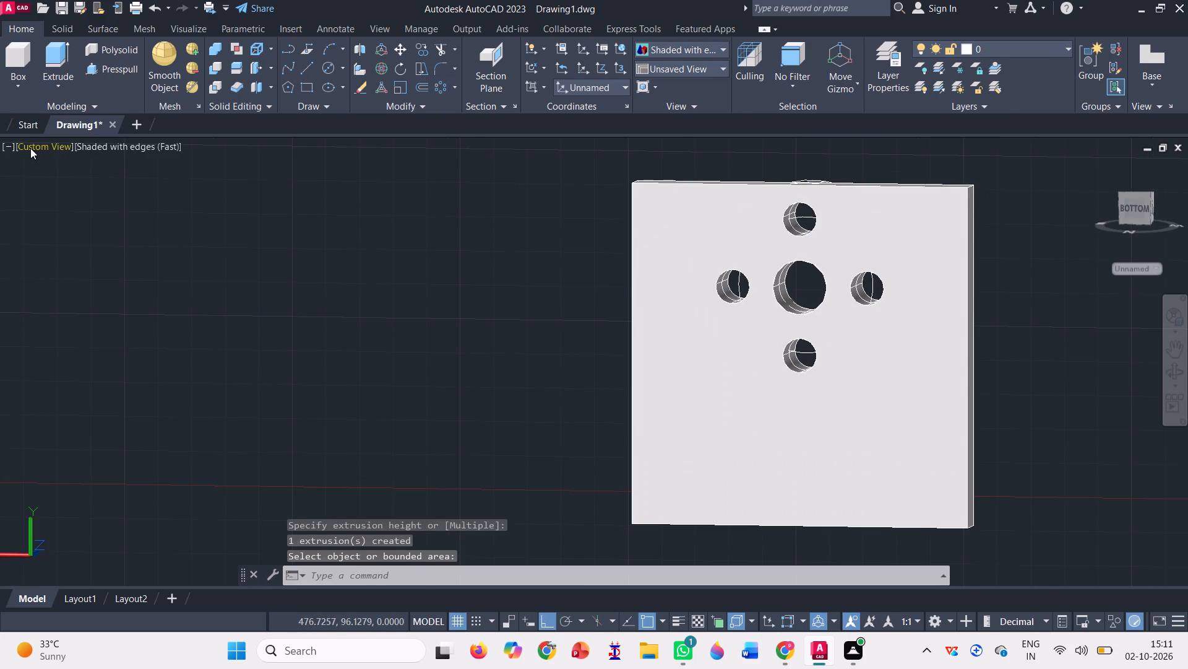
Orbit to the boss side and erase the construction circle running through the four small holes.
click(30, 148)
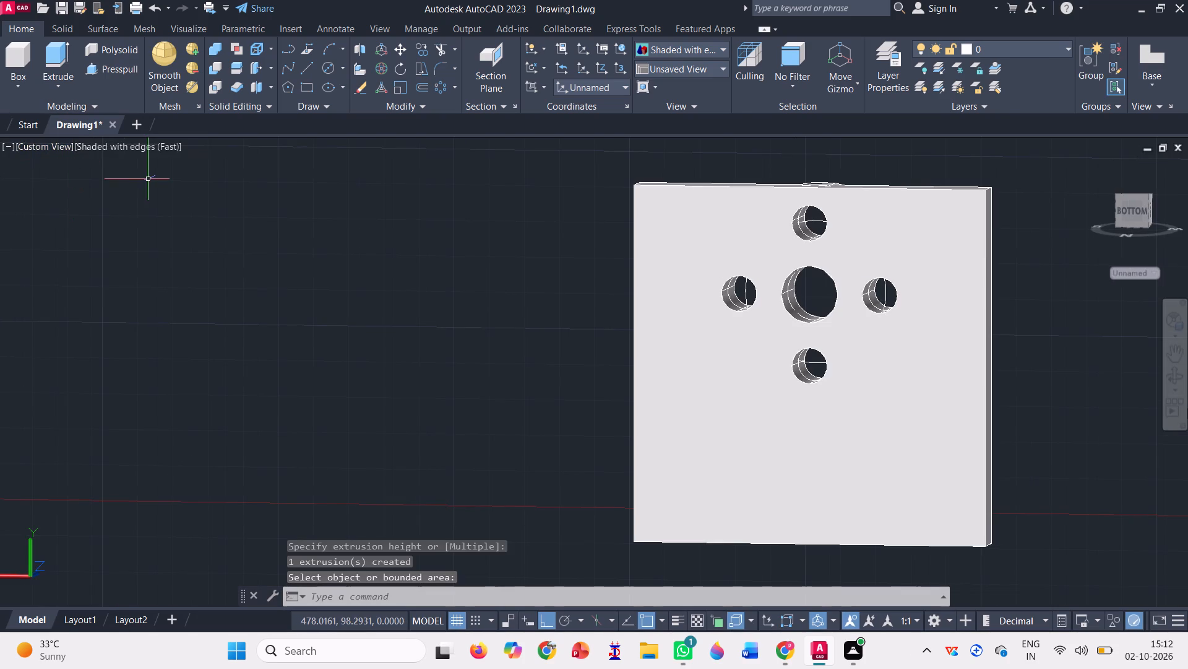
click(1176, 376)
drag(1051, 321, 1046, 325)
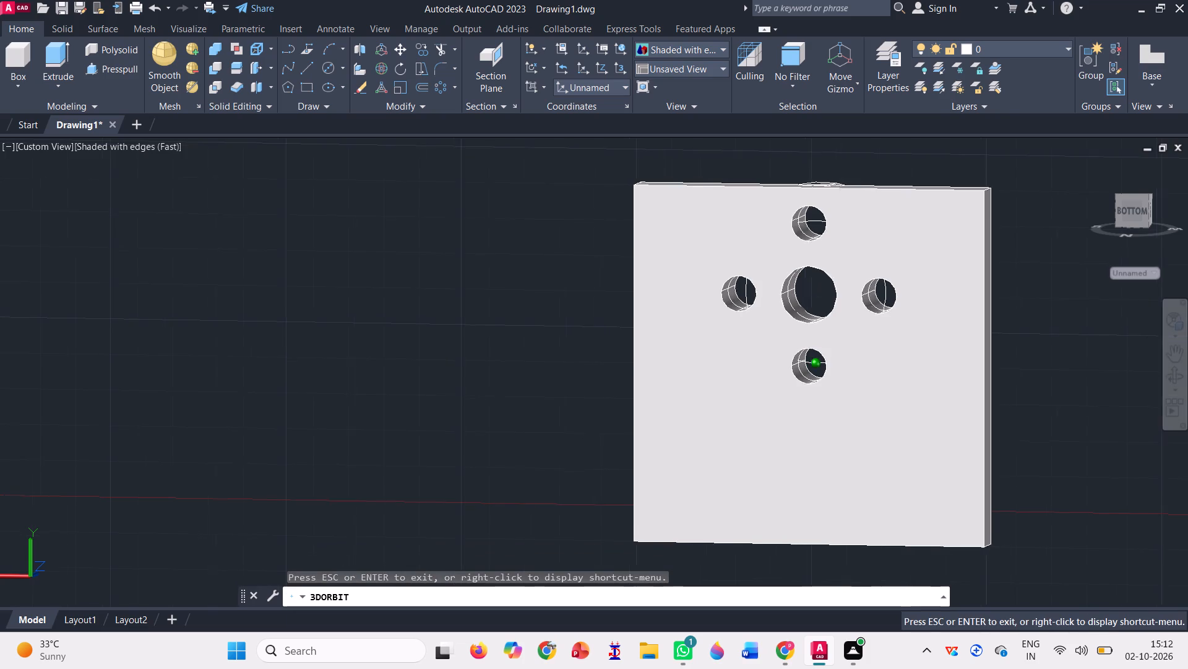
drag(1046, 325, 781, 369)
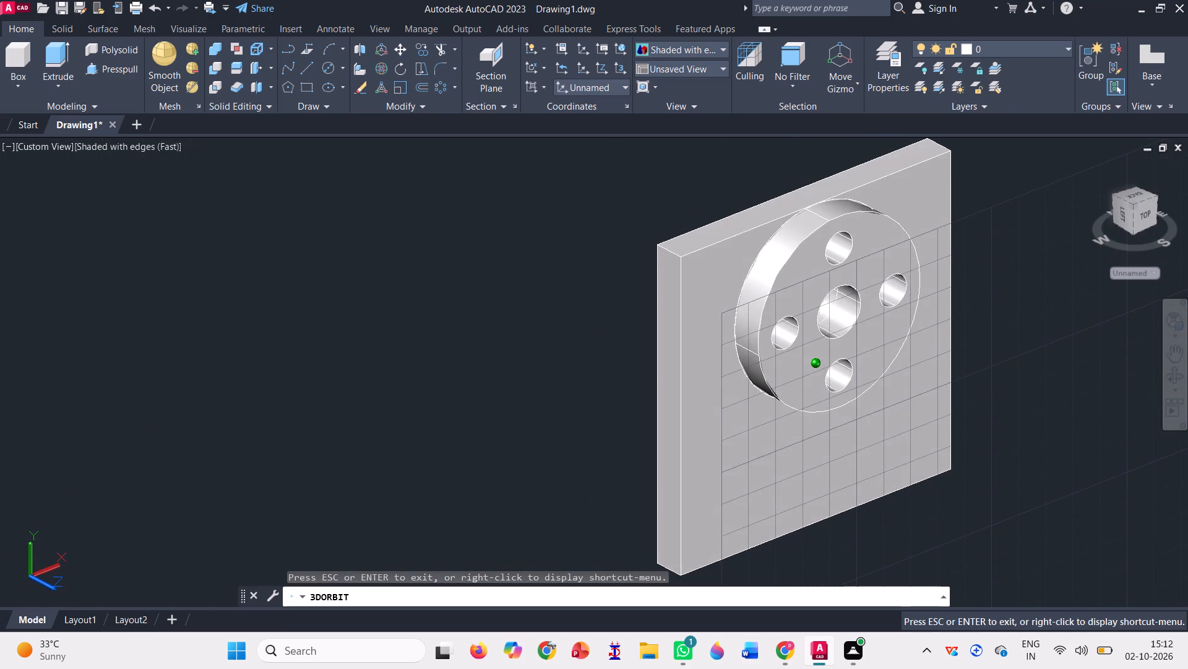
drag(781, 369, 703, 315)
key(Escape)
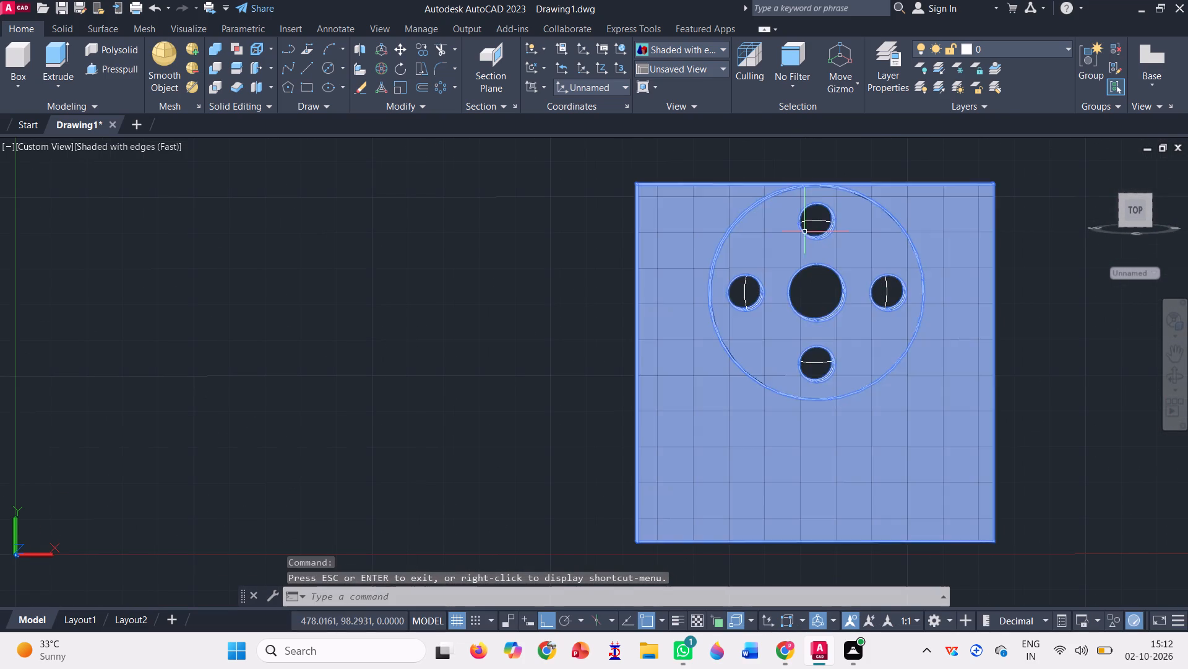
click(814, 221)
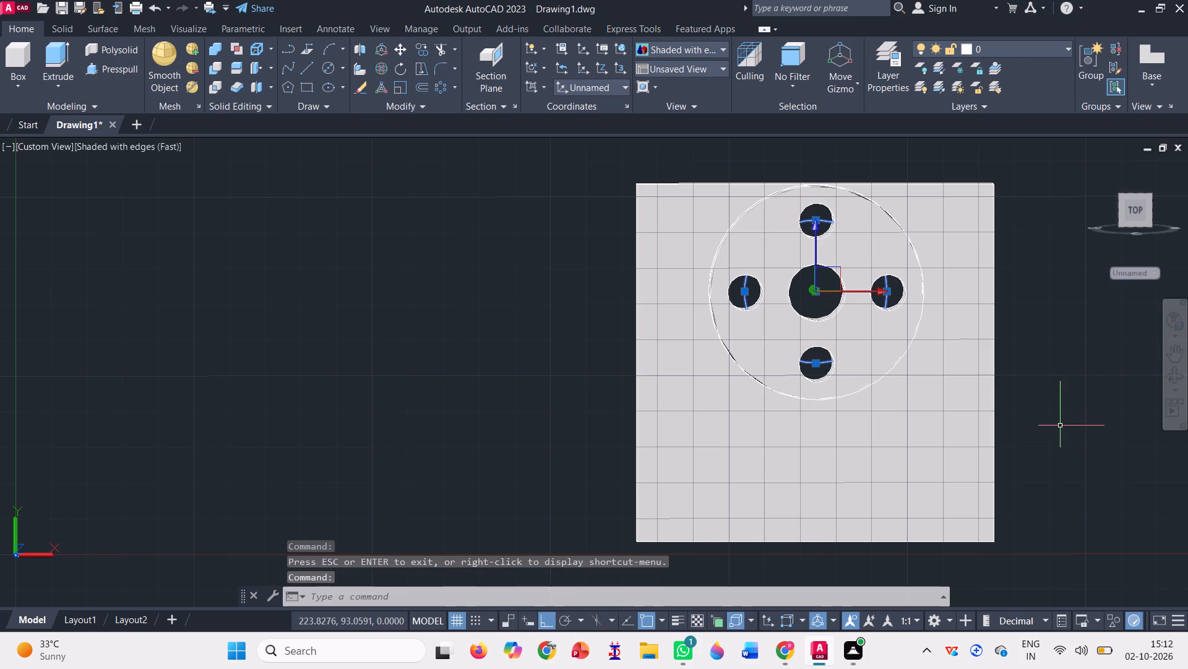
key(Delete)
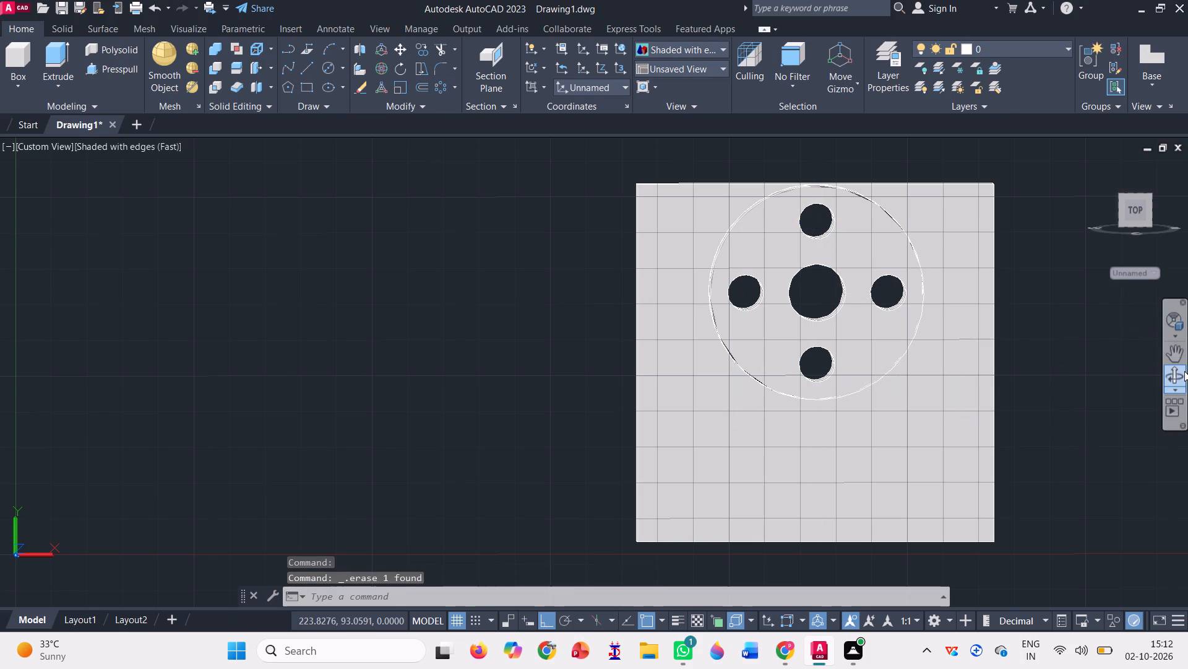
Examine the plate, boss and five through holes by orbiting the model and viewing it in SW Isometric.
click(1180, 372)
drag(416, 414, 416, 415)
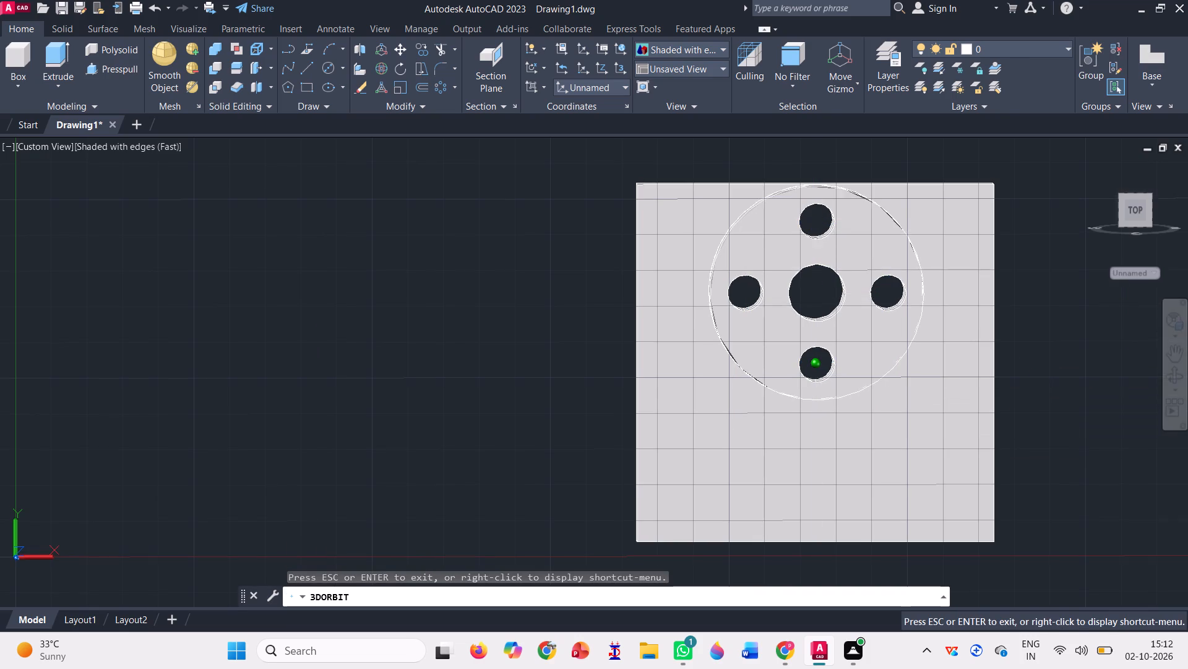
drag(416, 415, 517, 432)
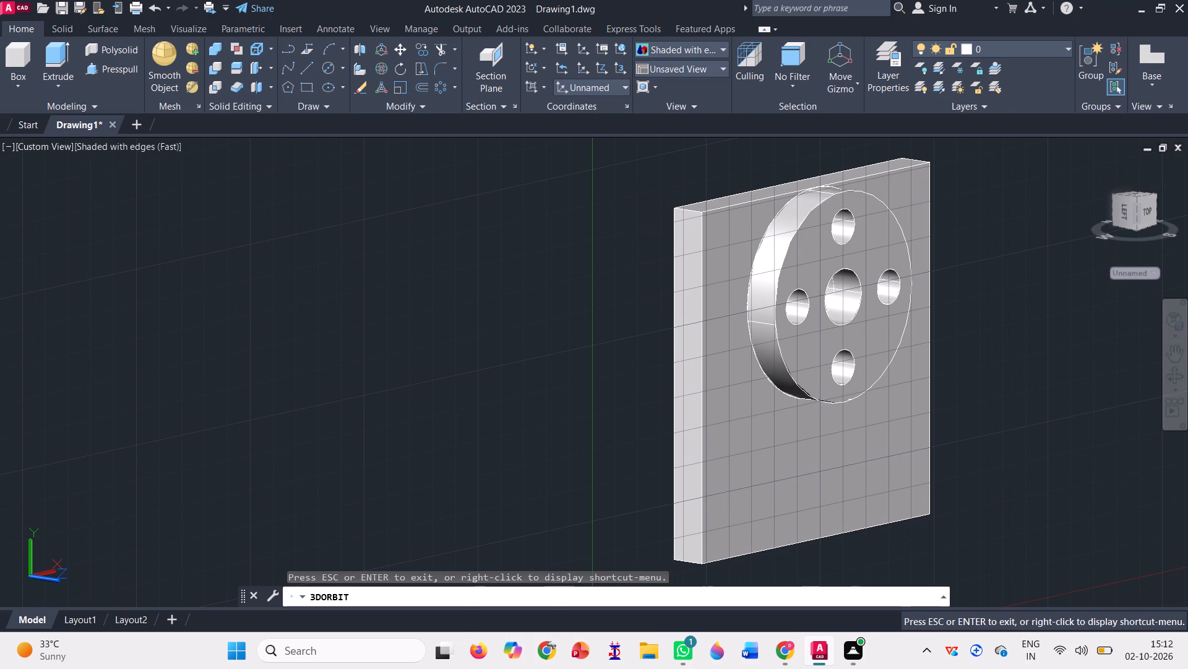
key(Escape)
click(46, 144)
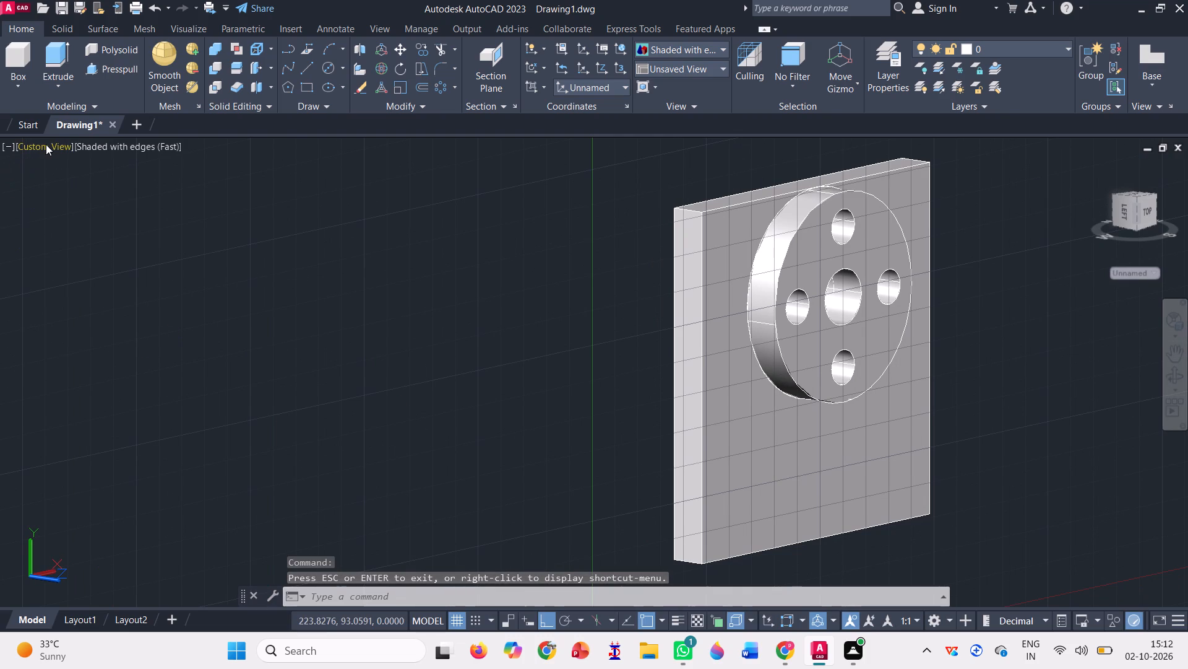
click(105, 274)
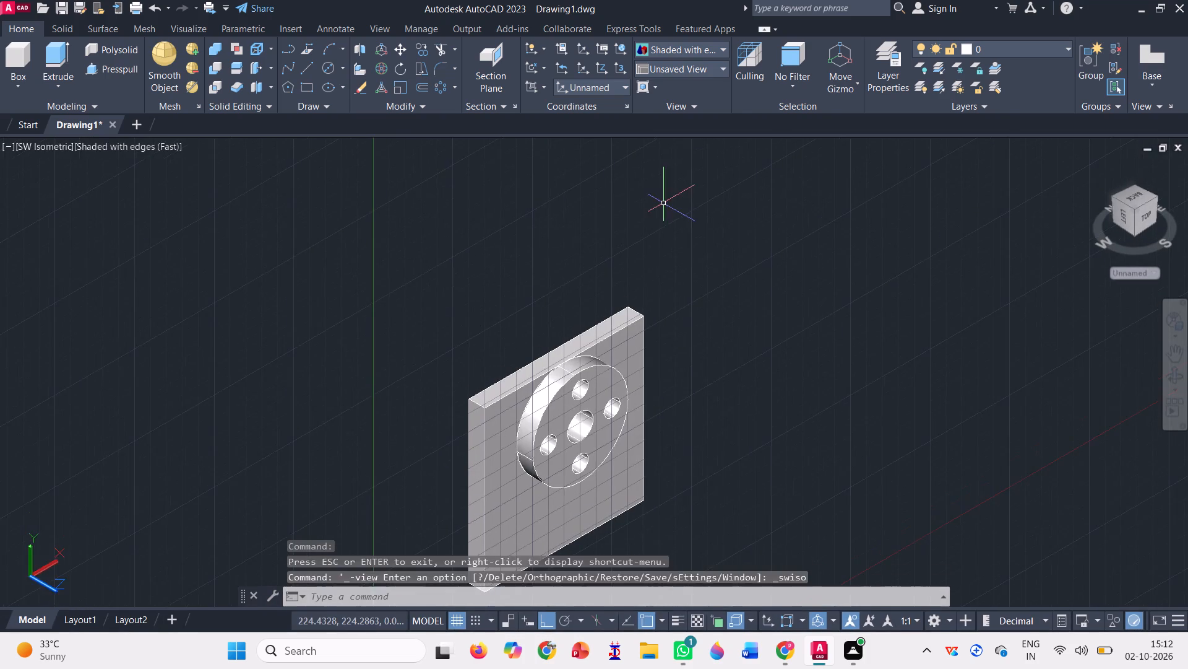
scroll(669, 269, down, 1)
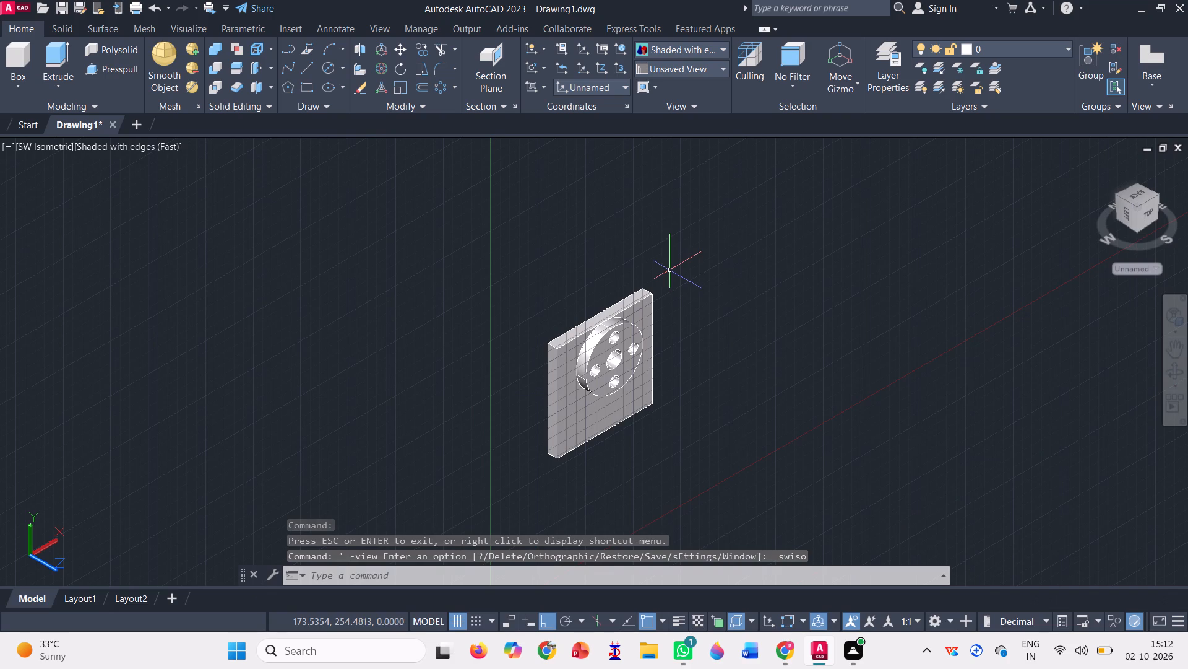
scroll(621, 449, up, 2)
scroll(545, 338, down, 1)
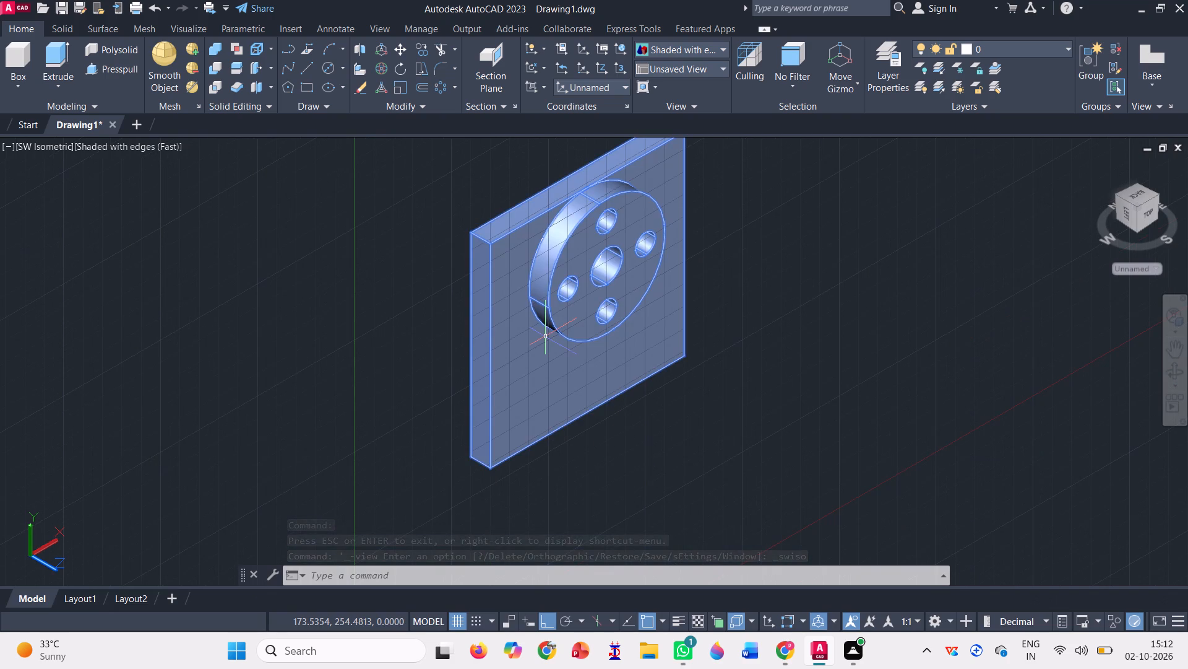
scroll(565, 232, up, 1)
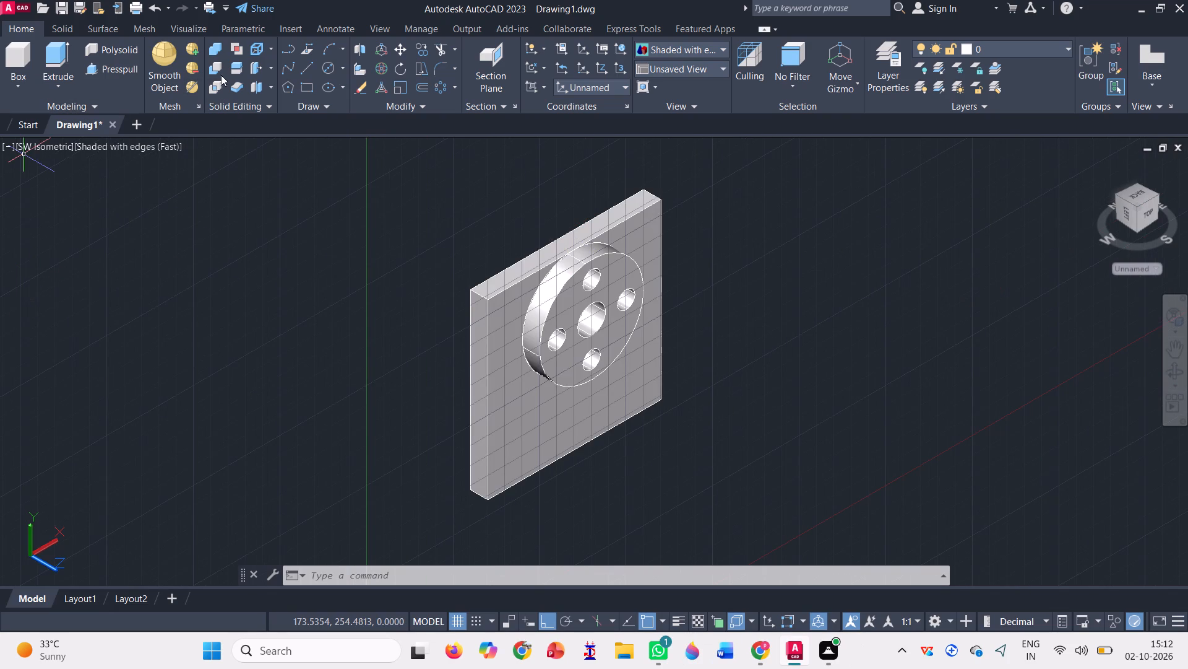
In the Front view, draw a line 70 long straight down from the centre of the large central hole.
click(306, 71)
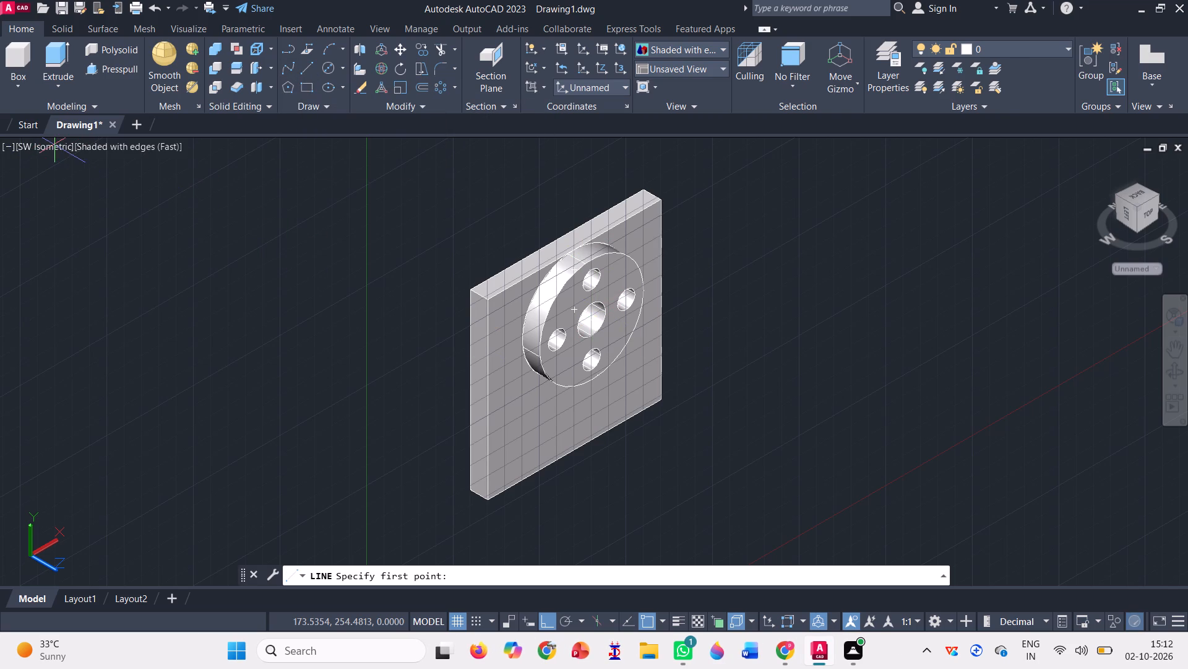
key(Escape)
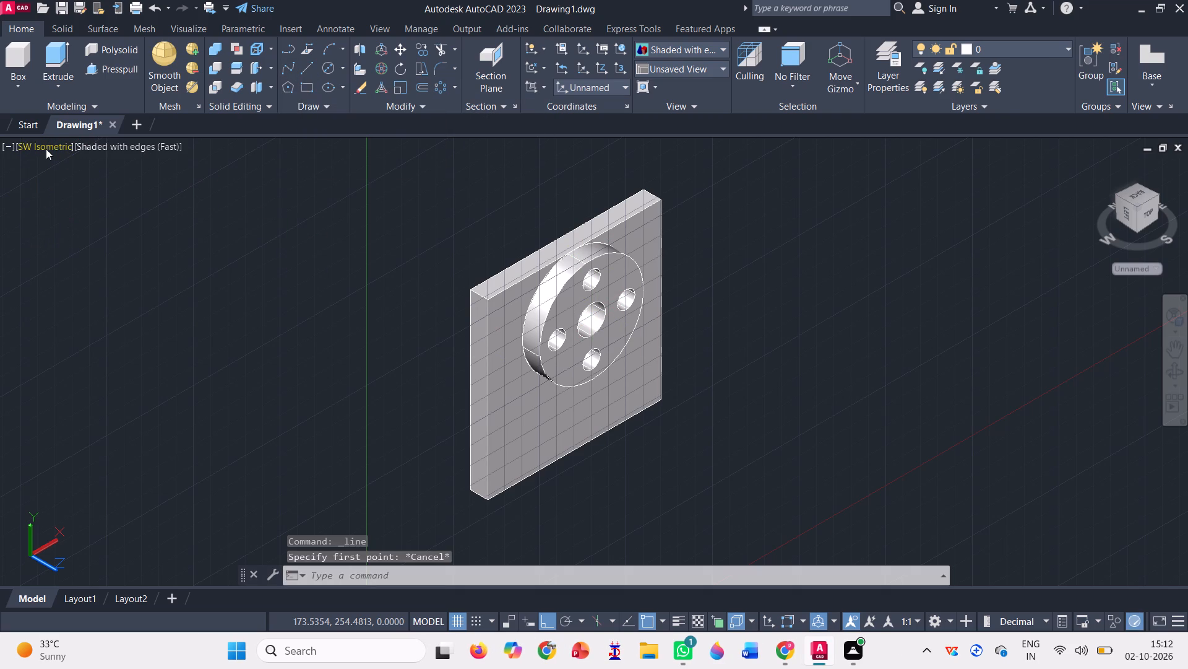
click(46, 149)
click(113, 243)
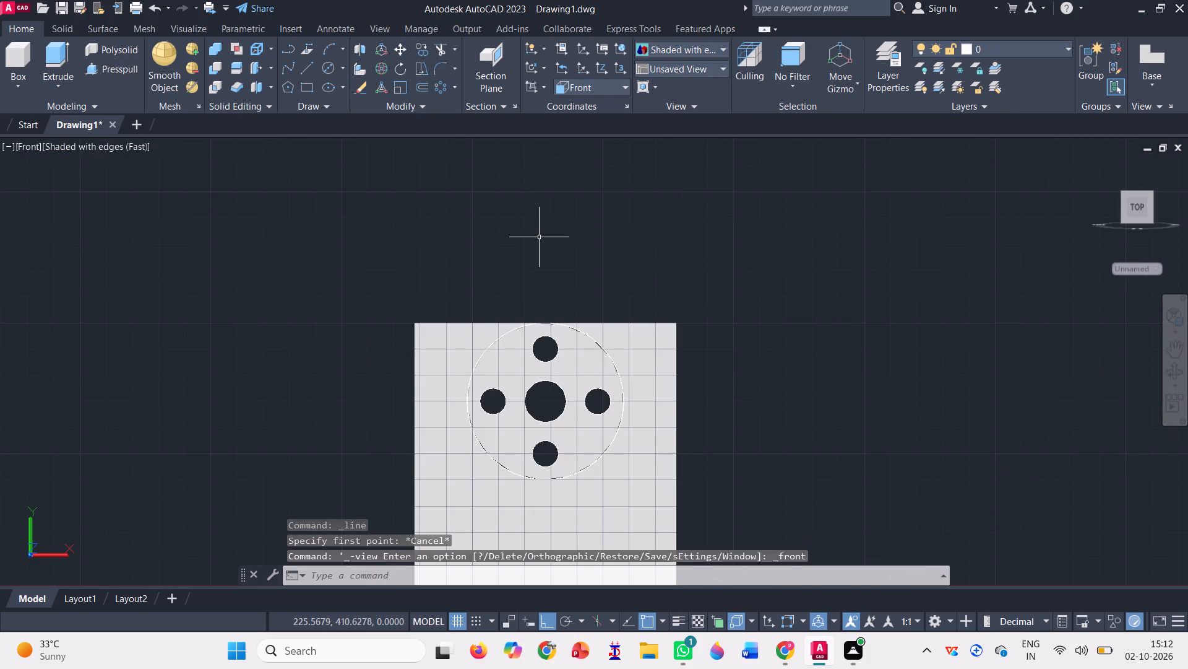
scroll(539, 237, down, 1)
scroll(572, 411, up, 2)
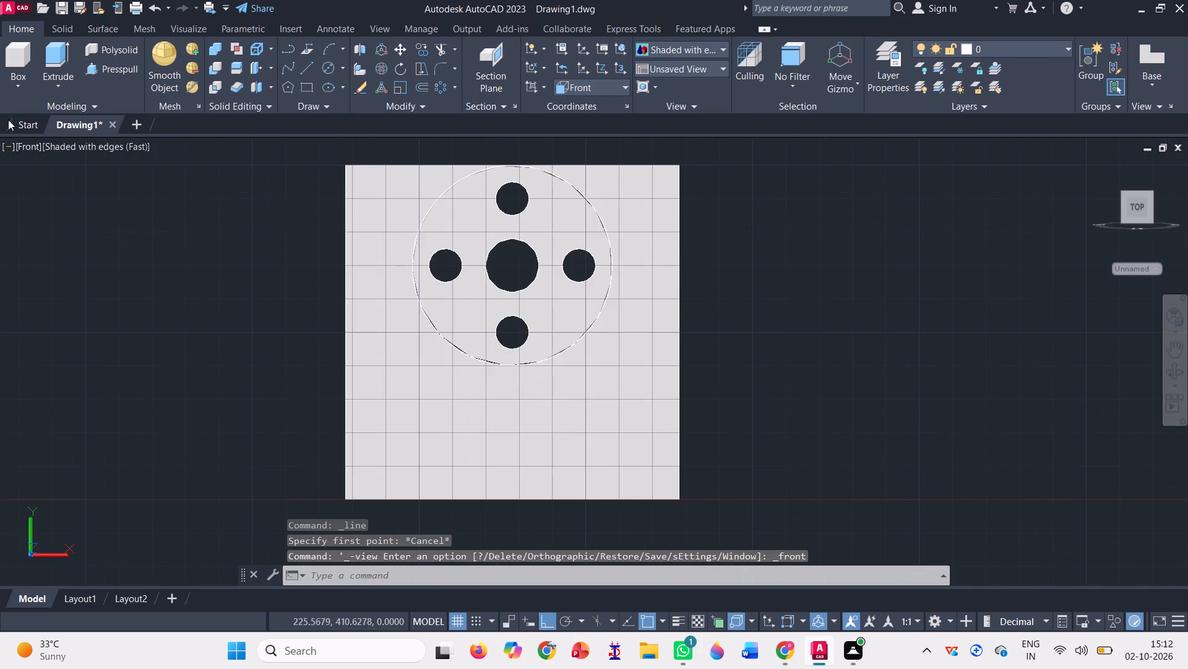
click(308, 71)
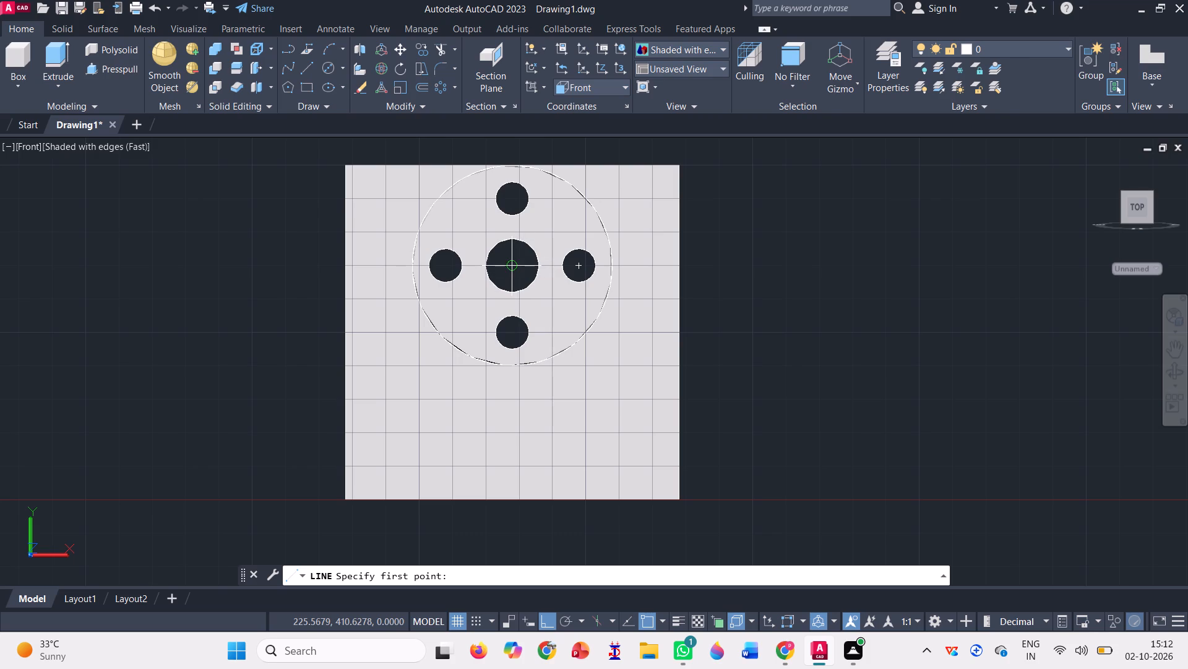
click(512, 268)
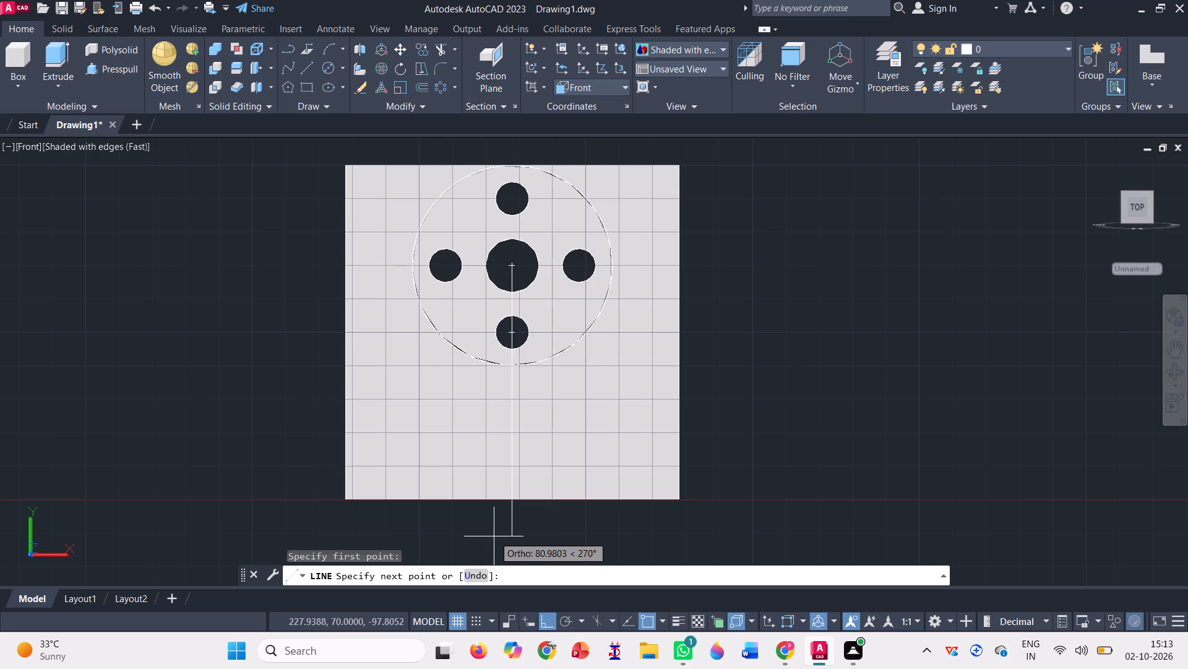
text(70)
key(Return)
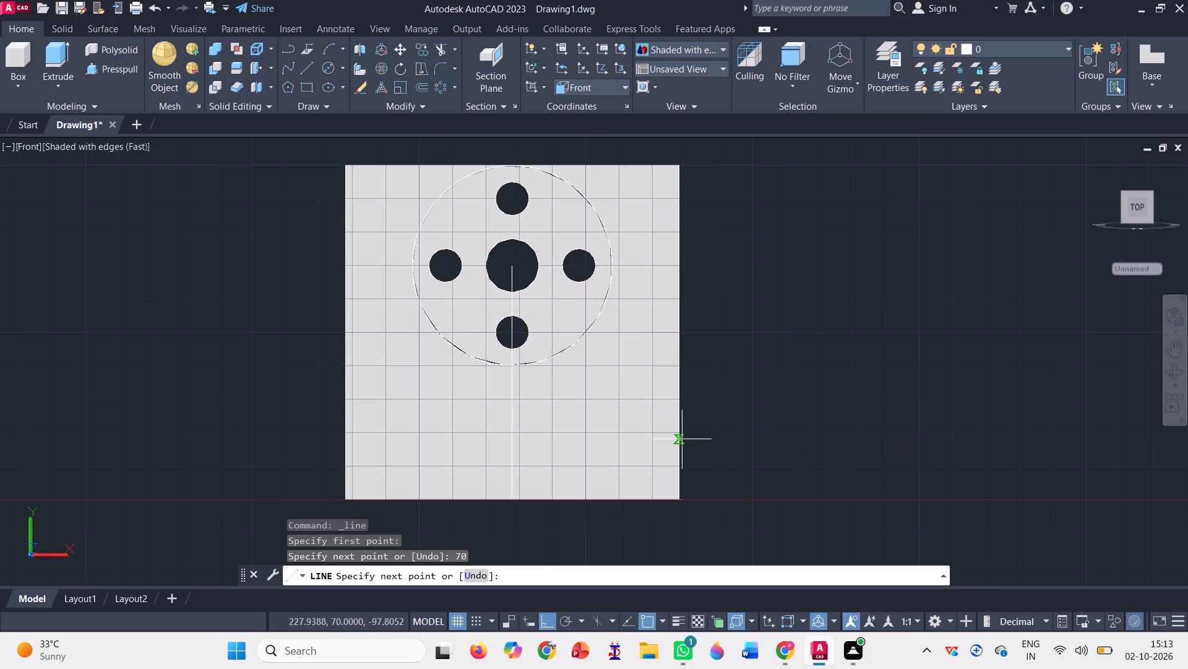
Continue the line from its lower end 40 to the right, then 80 back to the left, and finish it.
scroll(668, 356, down, 2)
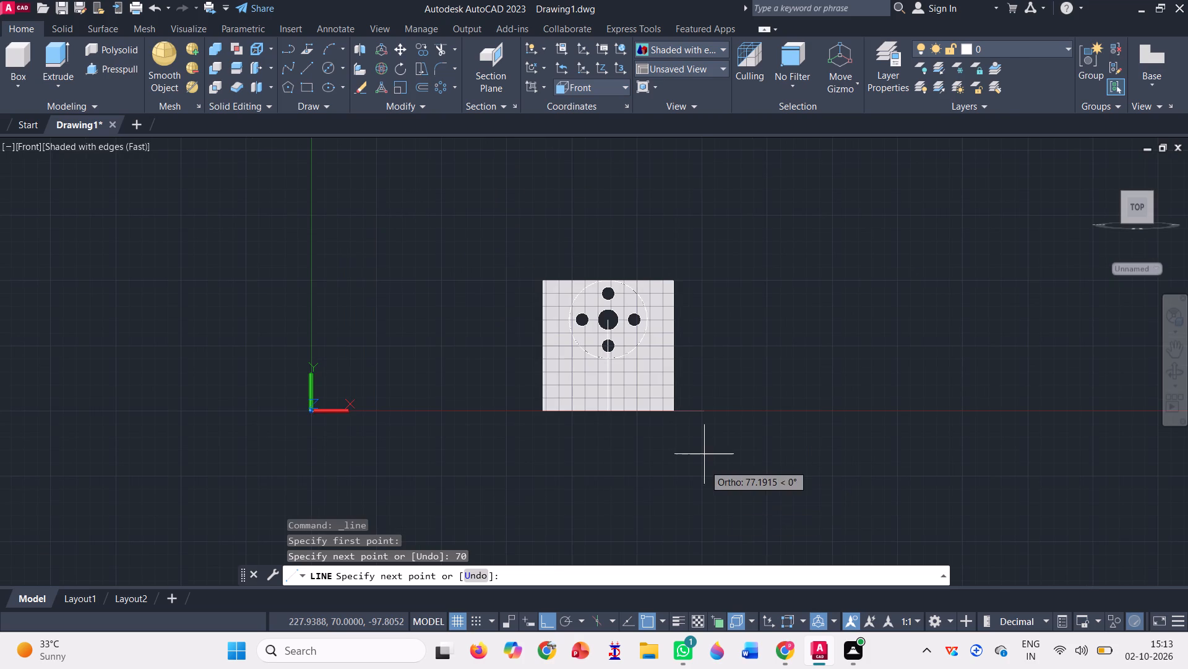
scroll(695, 405, up, 1)
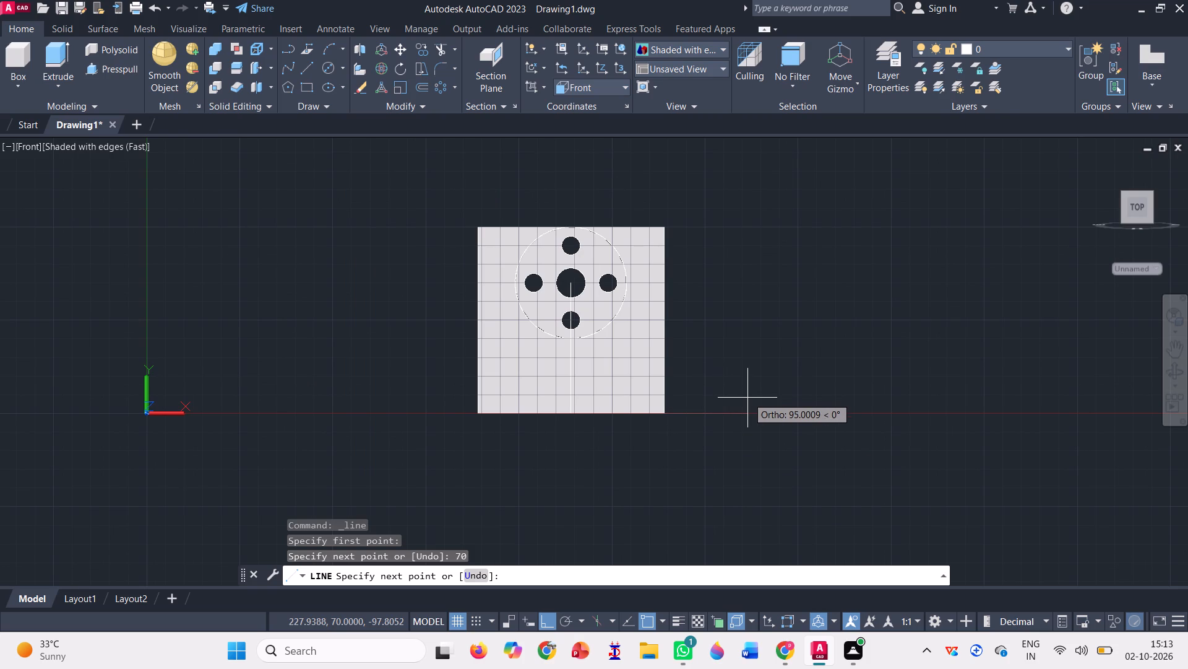
text(40)
key(Return)
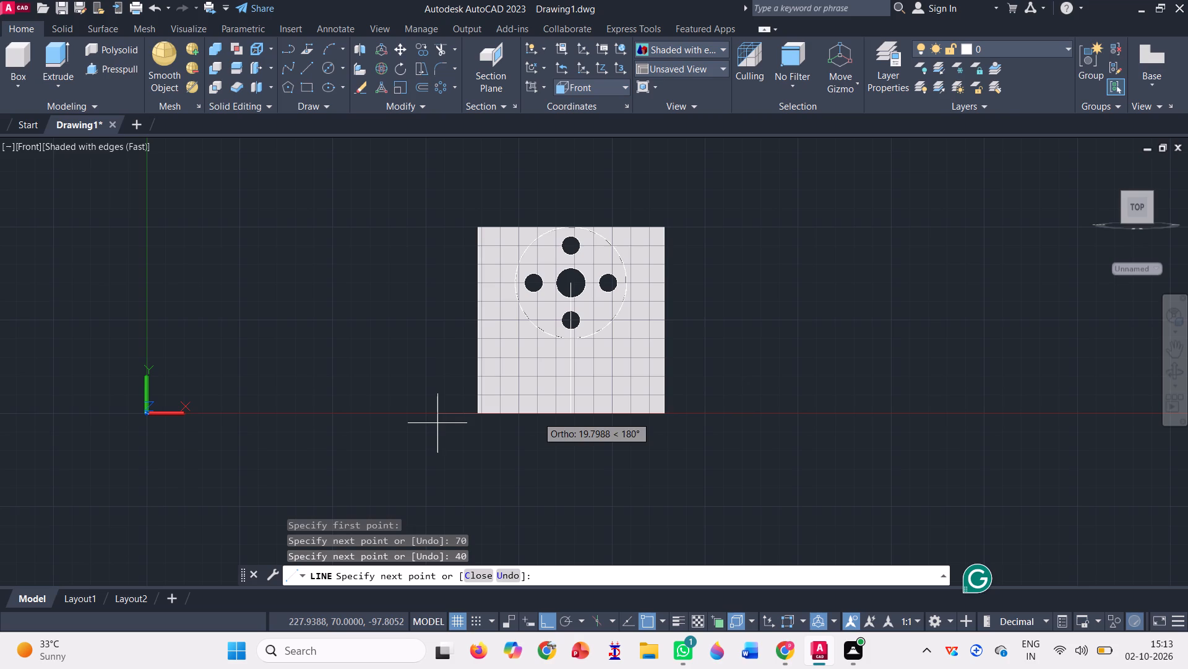
text(80)
key(Return)
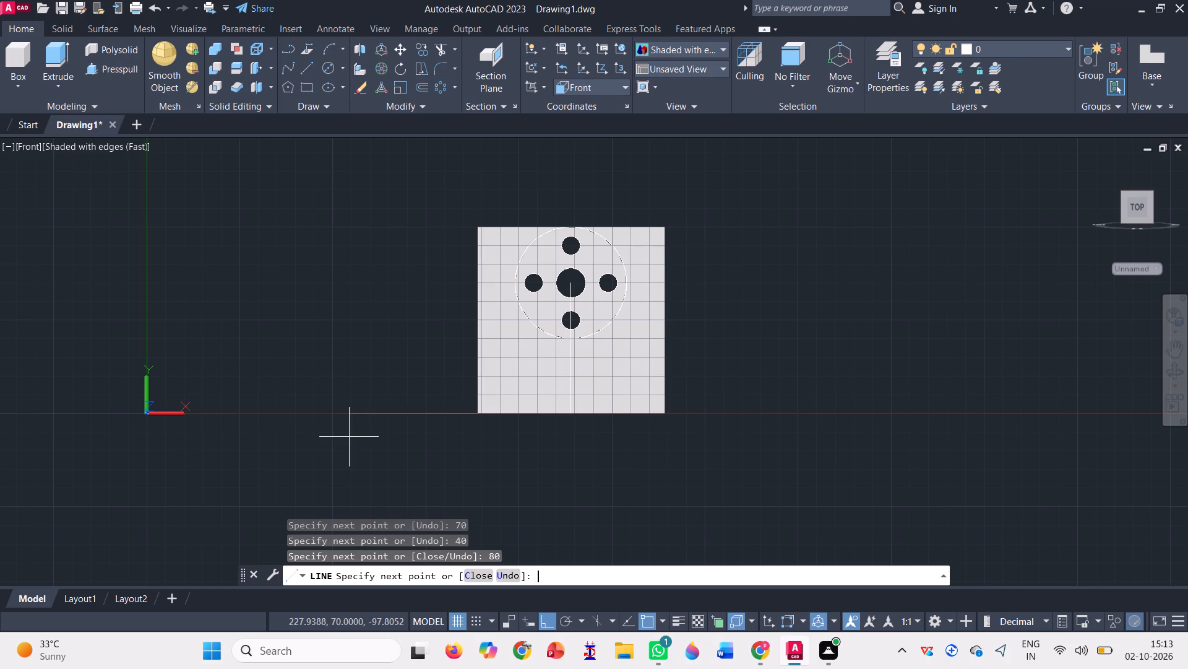
key(space)
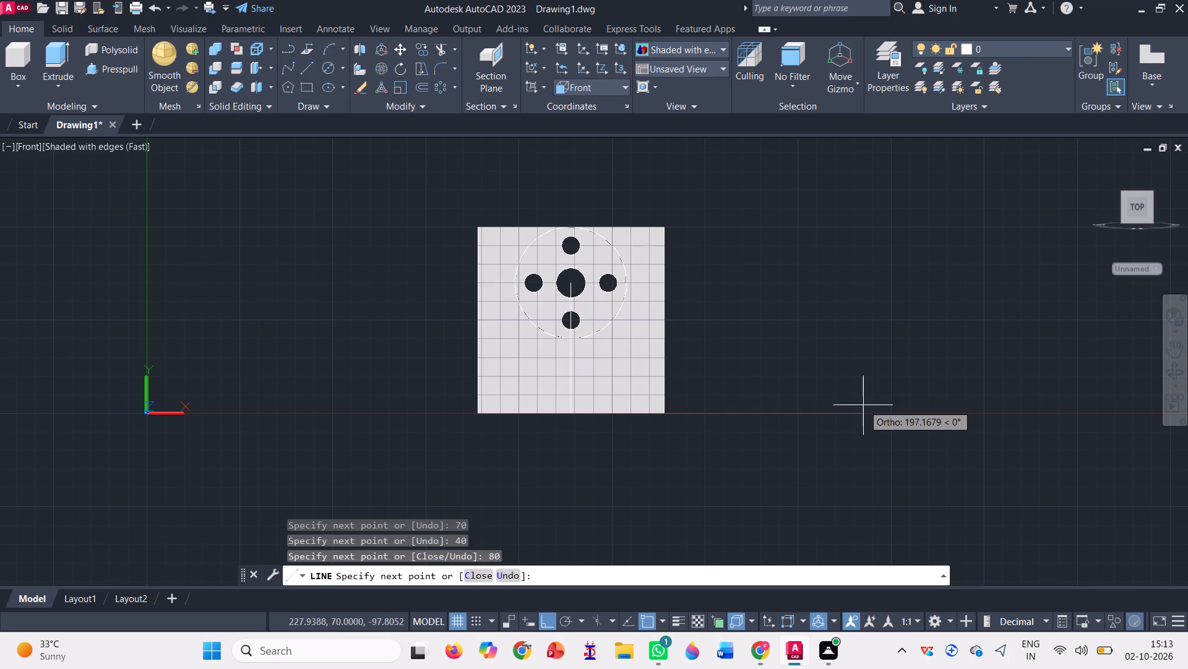
Return the model to the SW Isometric view.
click(31, 142)
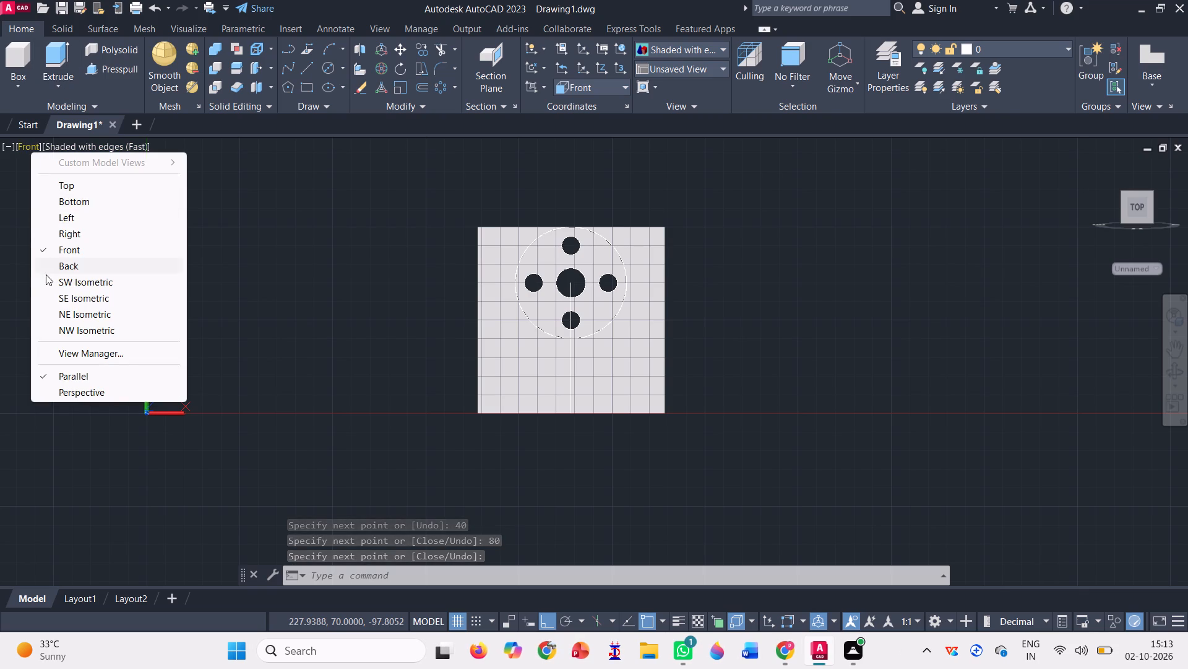
click(62, 279)
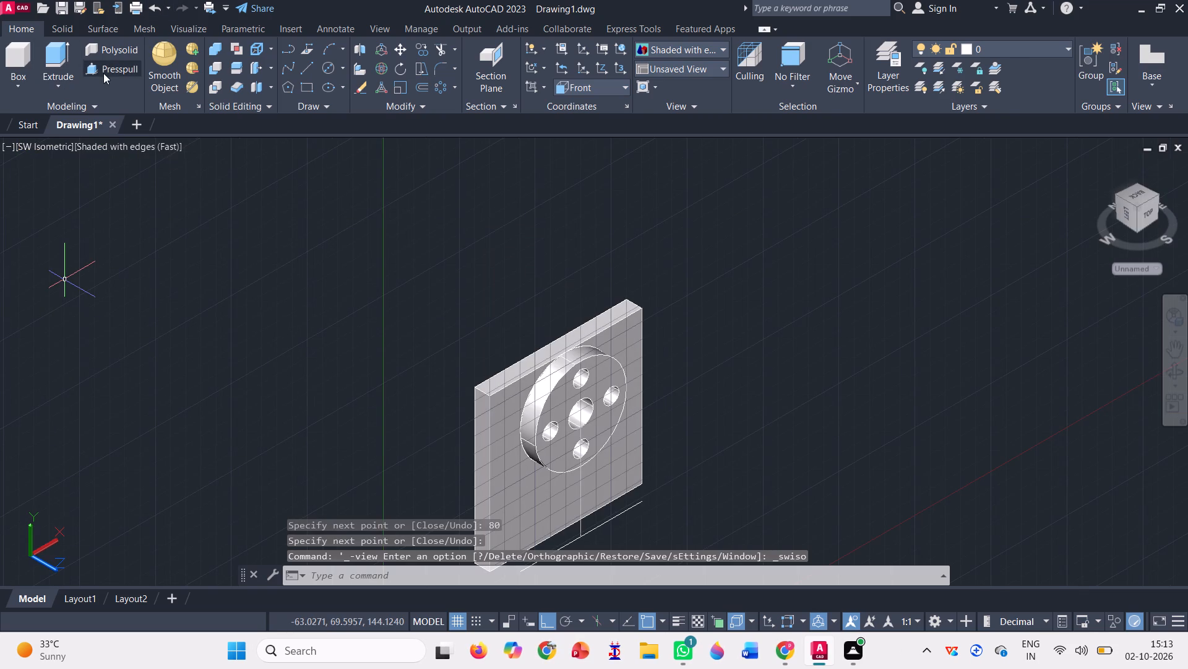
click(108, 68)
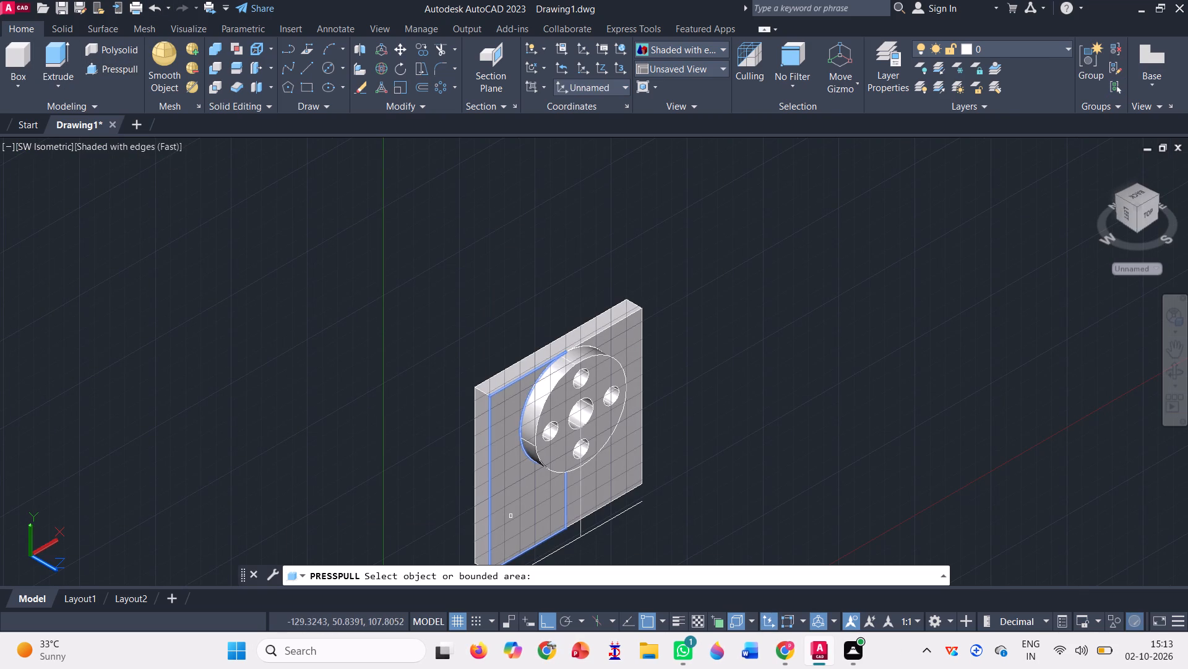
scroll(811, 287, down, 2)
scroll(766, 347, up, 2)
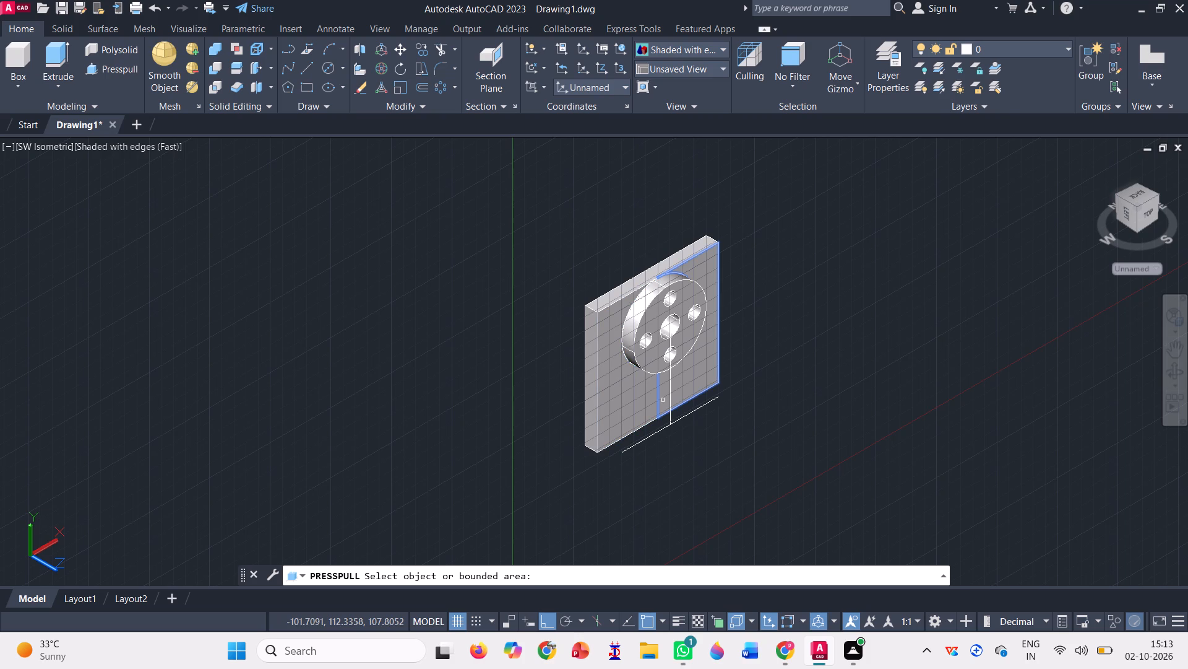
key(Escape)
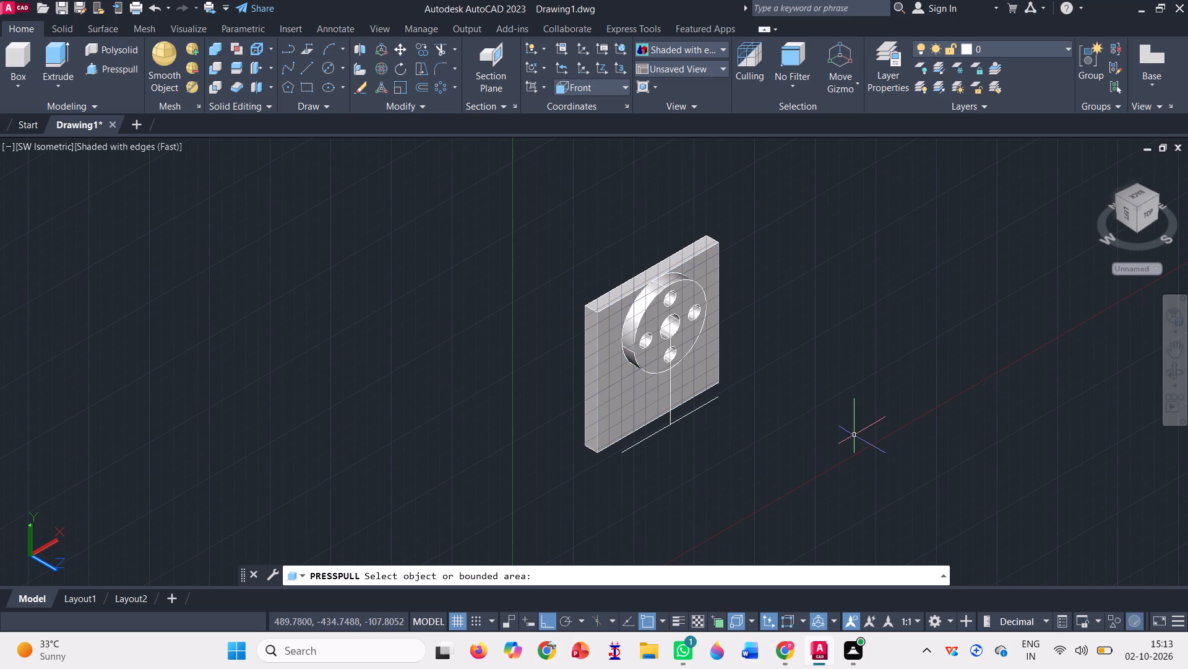
Erase the vertical line below the central hole and the two horizontal lines at its lower end.
click(1181, 370)
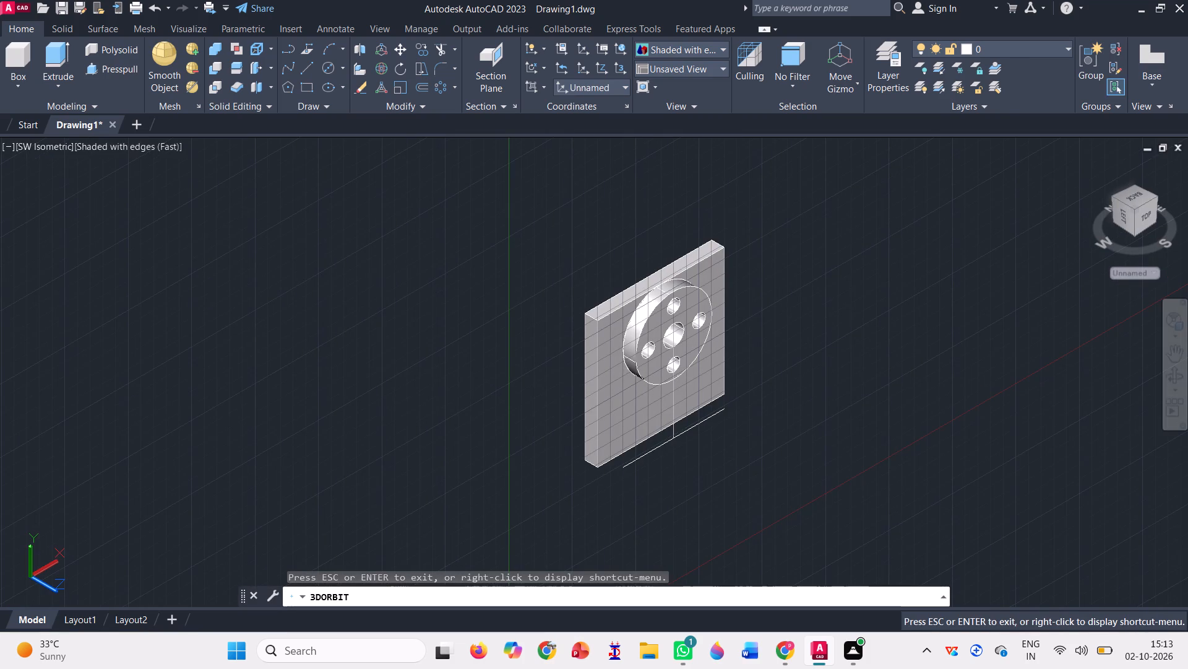
drag(393, 403, 489, 414)
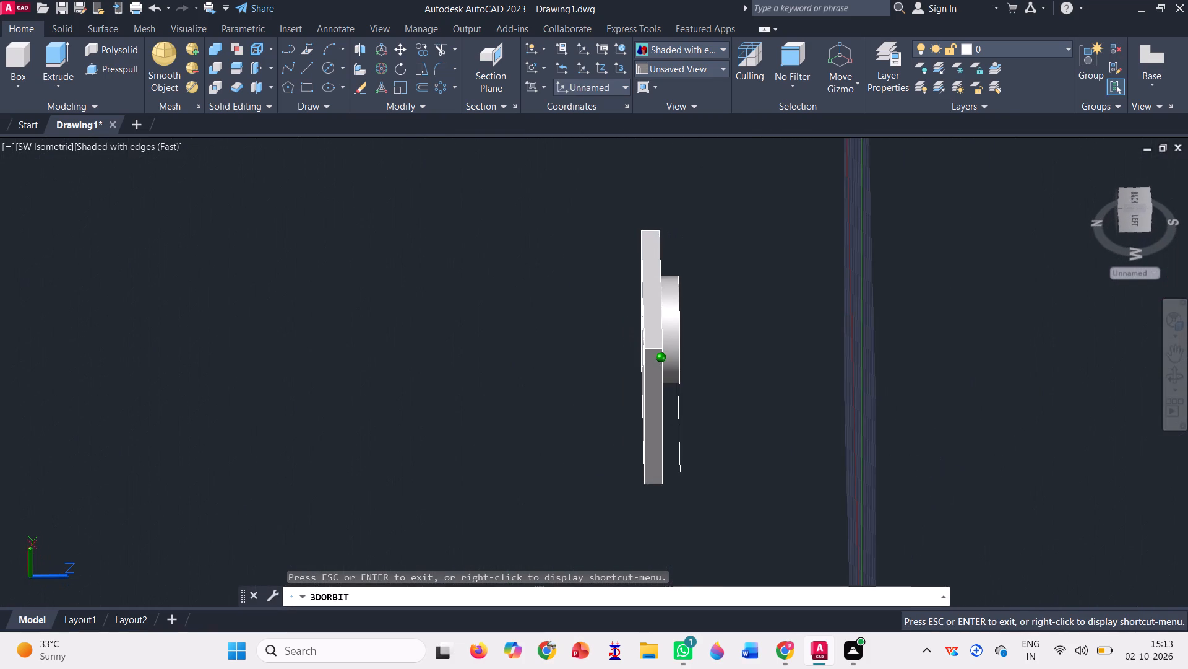
drag(489, 414, 410, 390)
key(Escape)
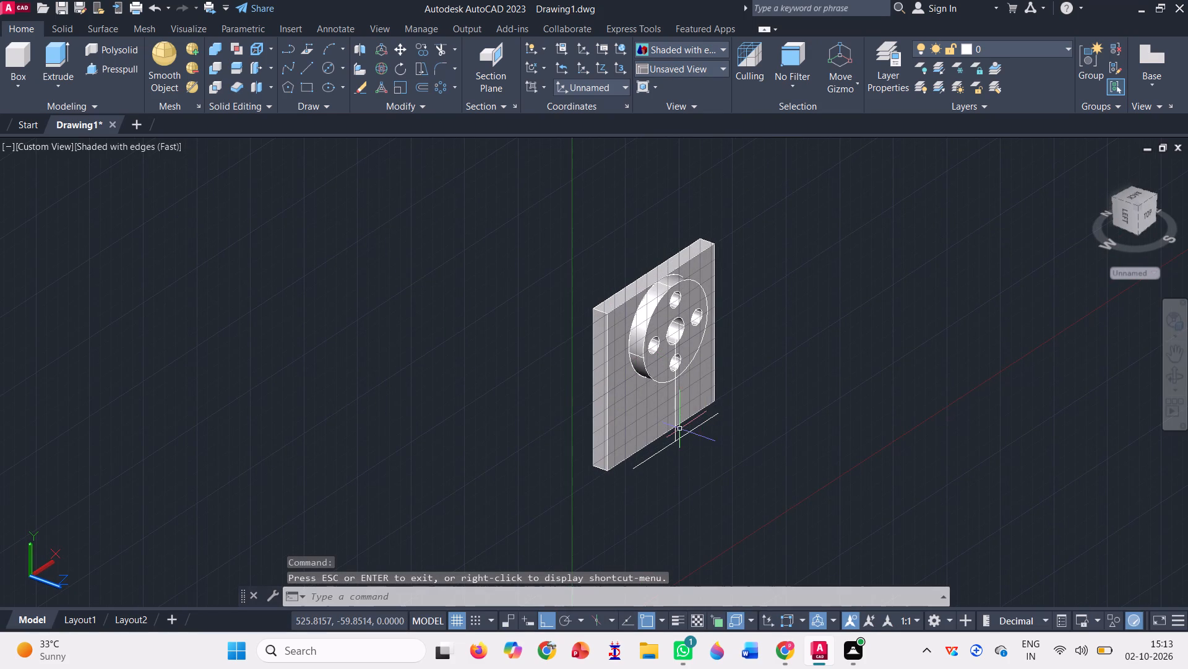
click(674, 436)
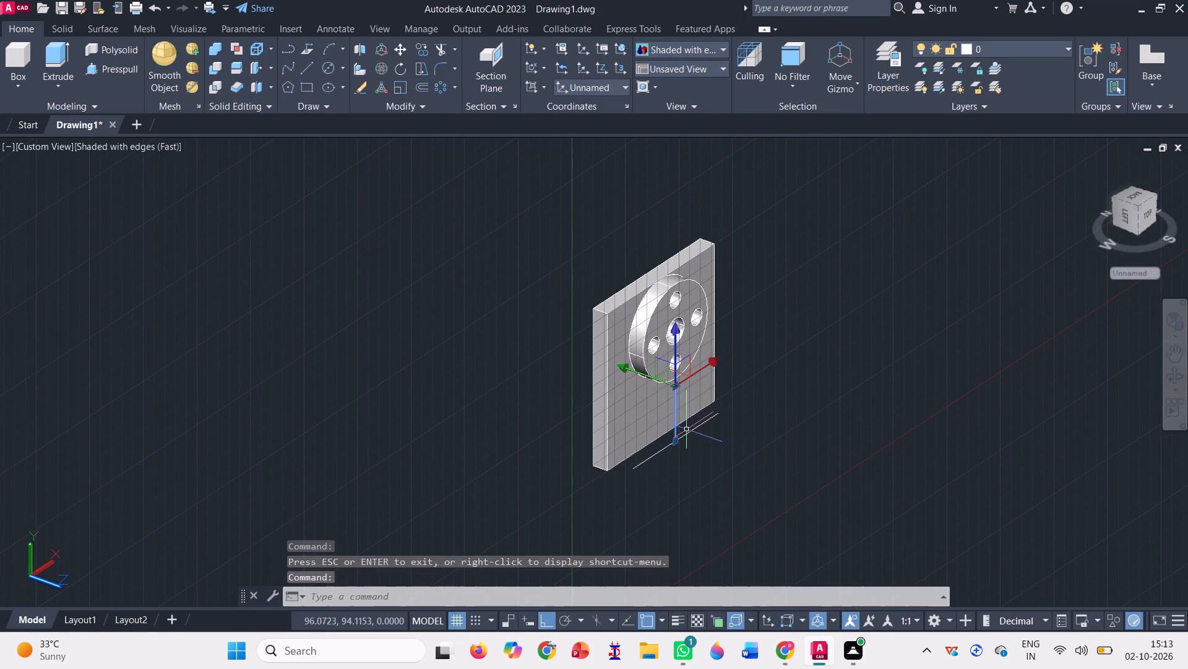
click(691, 429)
key(Delete)
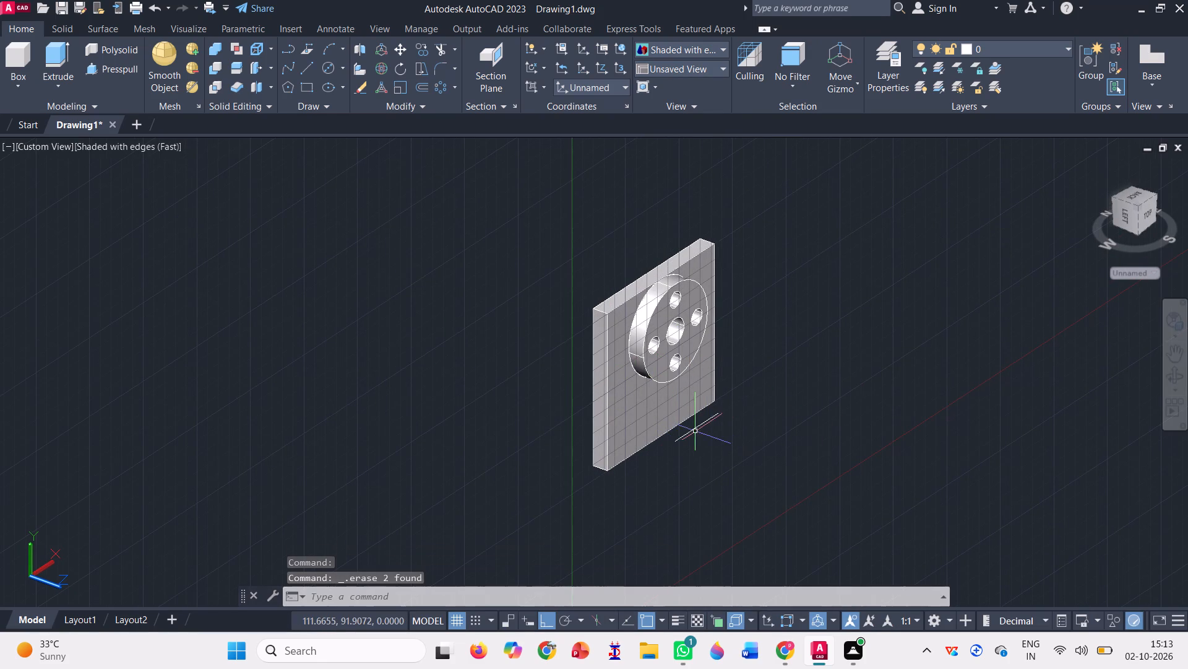
click(695, 429)
key(Delete)
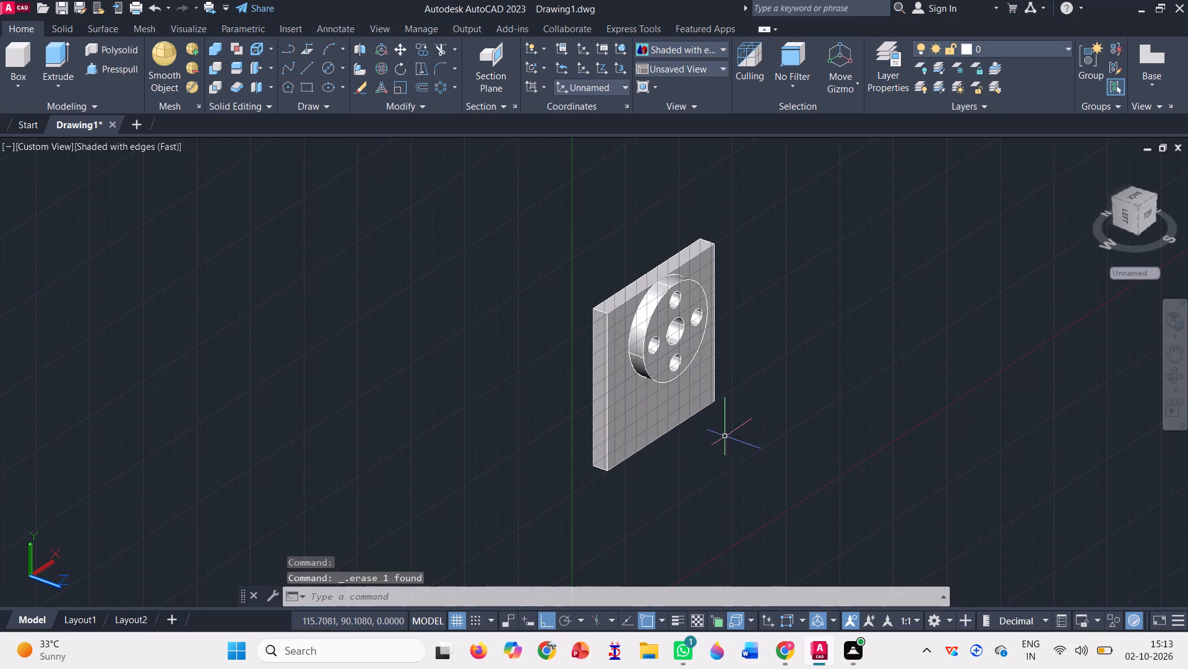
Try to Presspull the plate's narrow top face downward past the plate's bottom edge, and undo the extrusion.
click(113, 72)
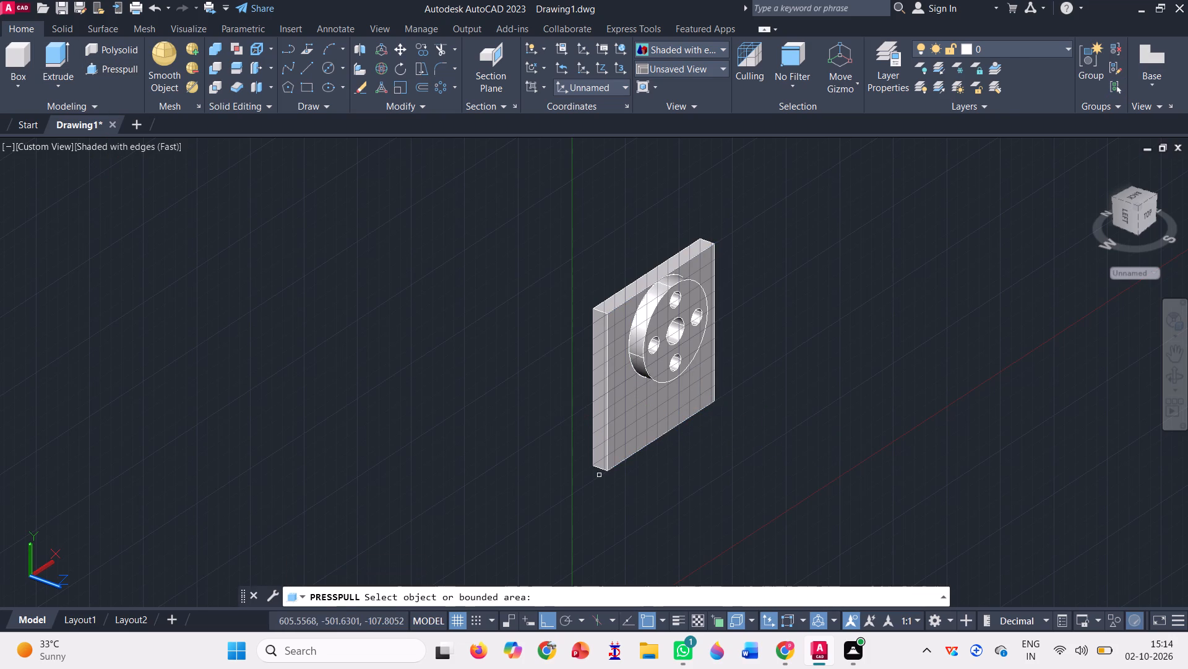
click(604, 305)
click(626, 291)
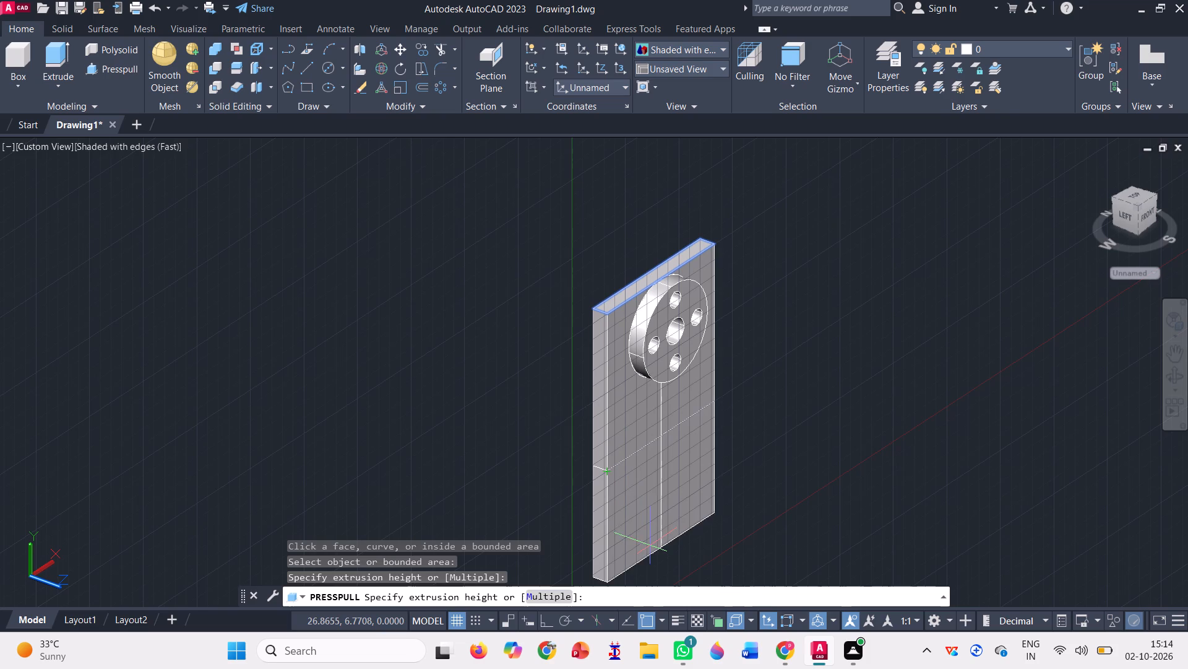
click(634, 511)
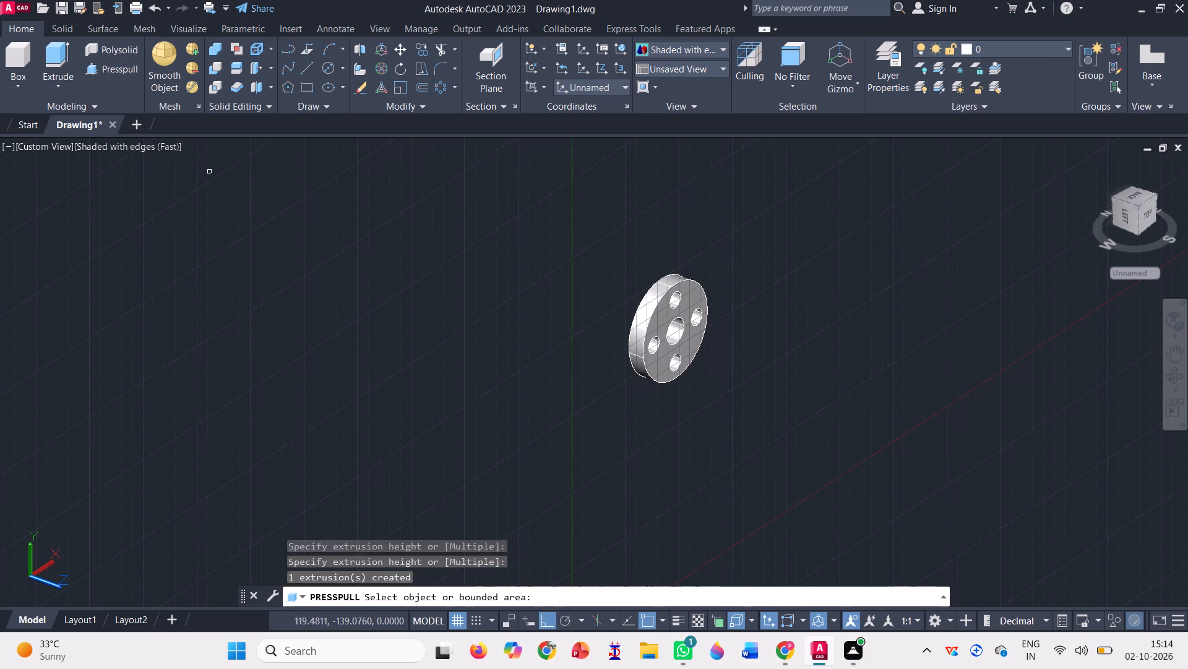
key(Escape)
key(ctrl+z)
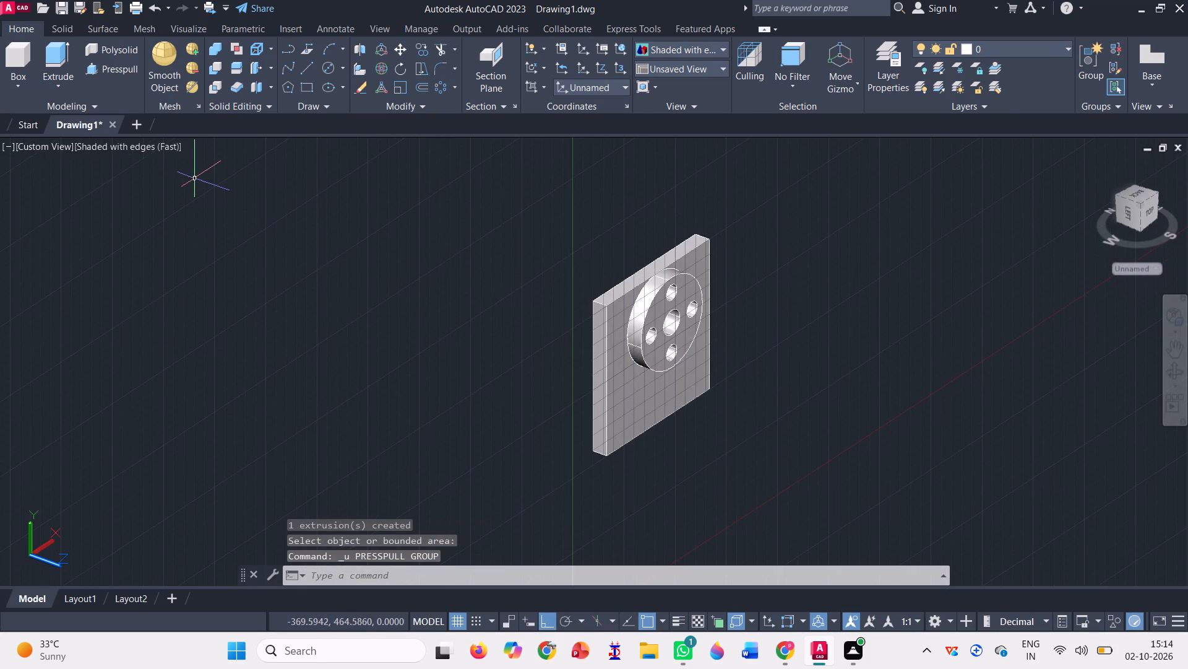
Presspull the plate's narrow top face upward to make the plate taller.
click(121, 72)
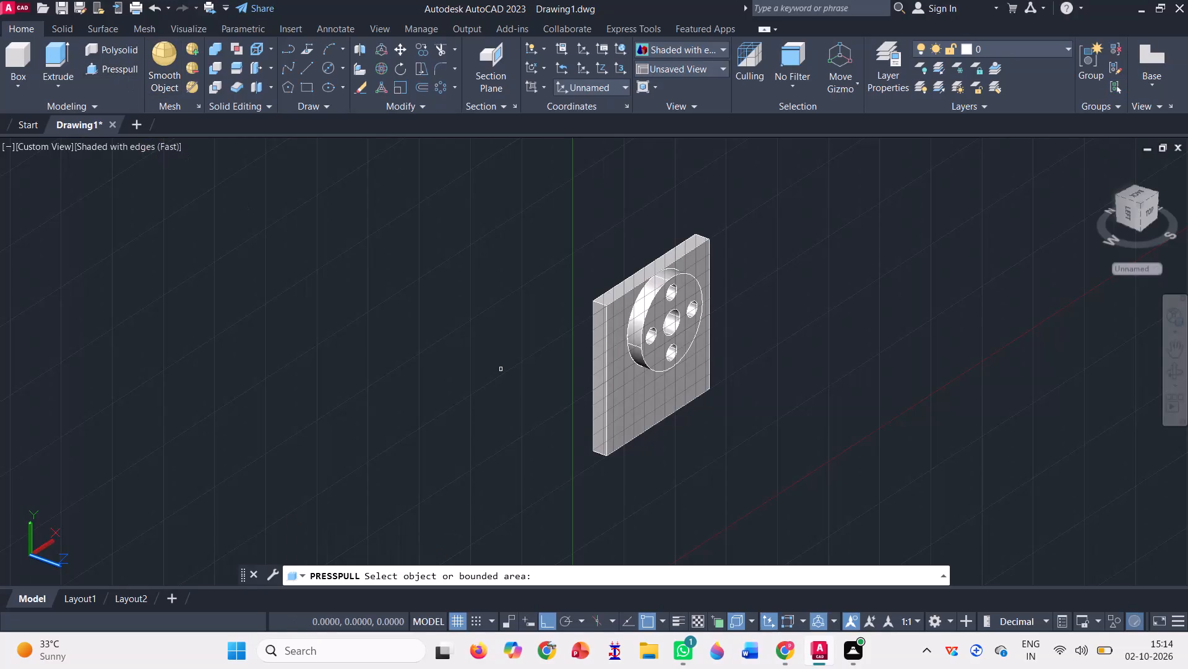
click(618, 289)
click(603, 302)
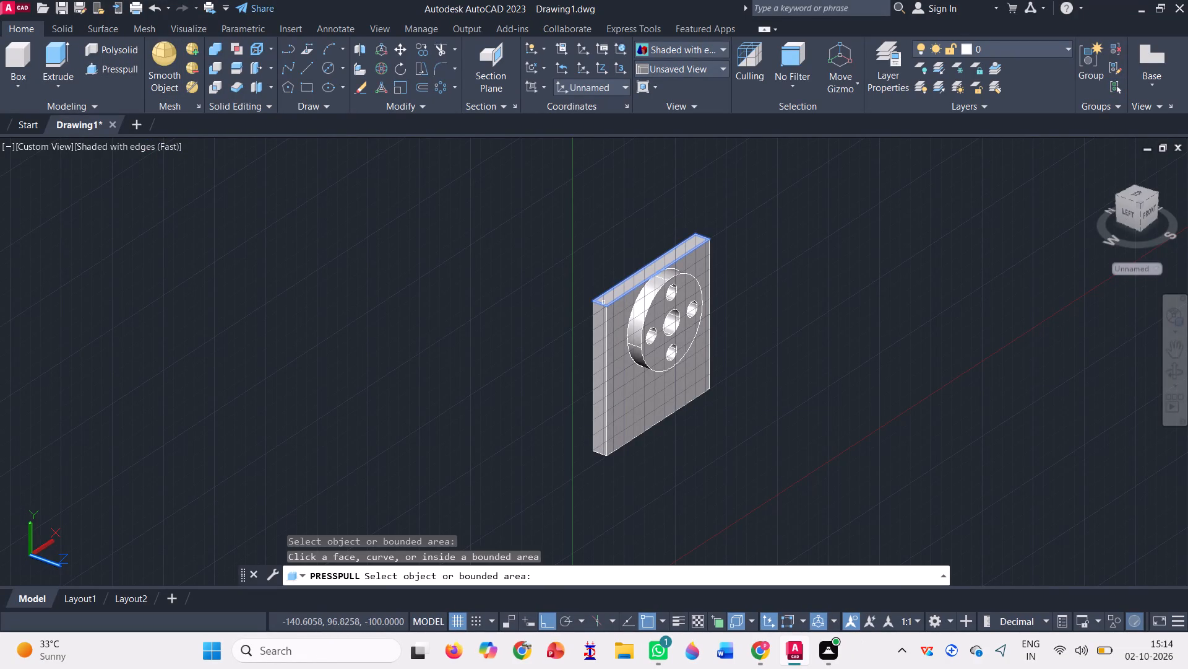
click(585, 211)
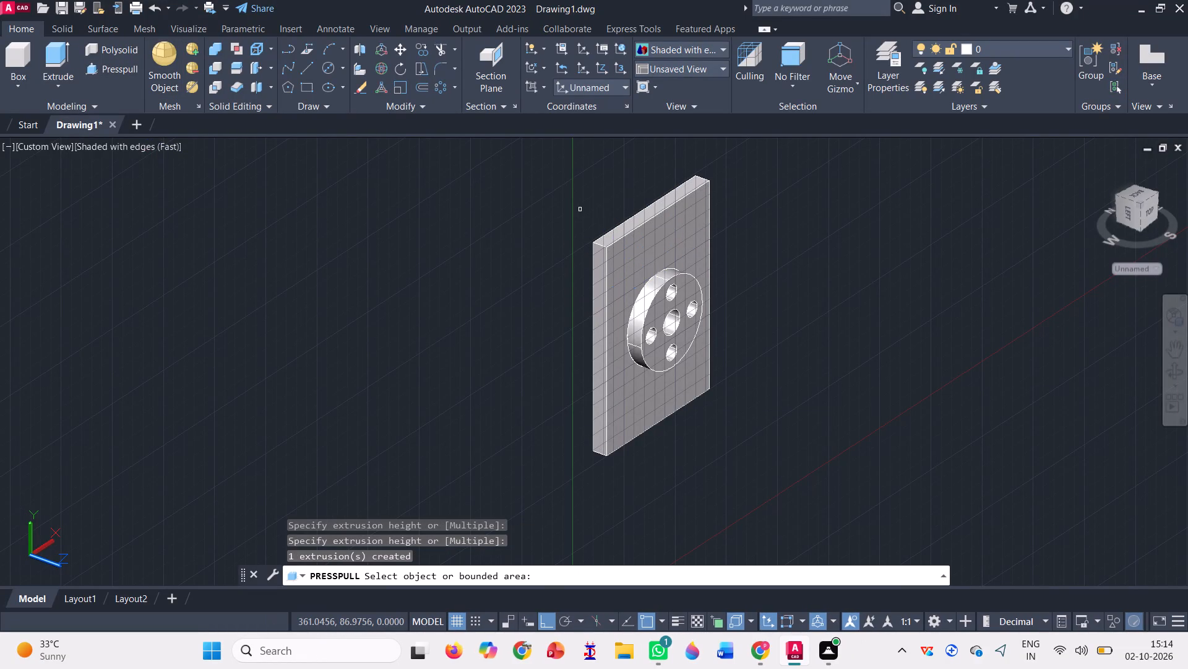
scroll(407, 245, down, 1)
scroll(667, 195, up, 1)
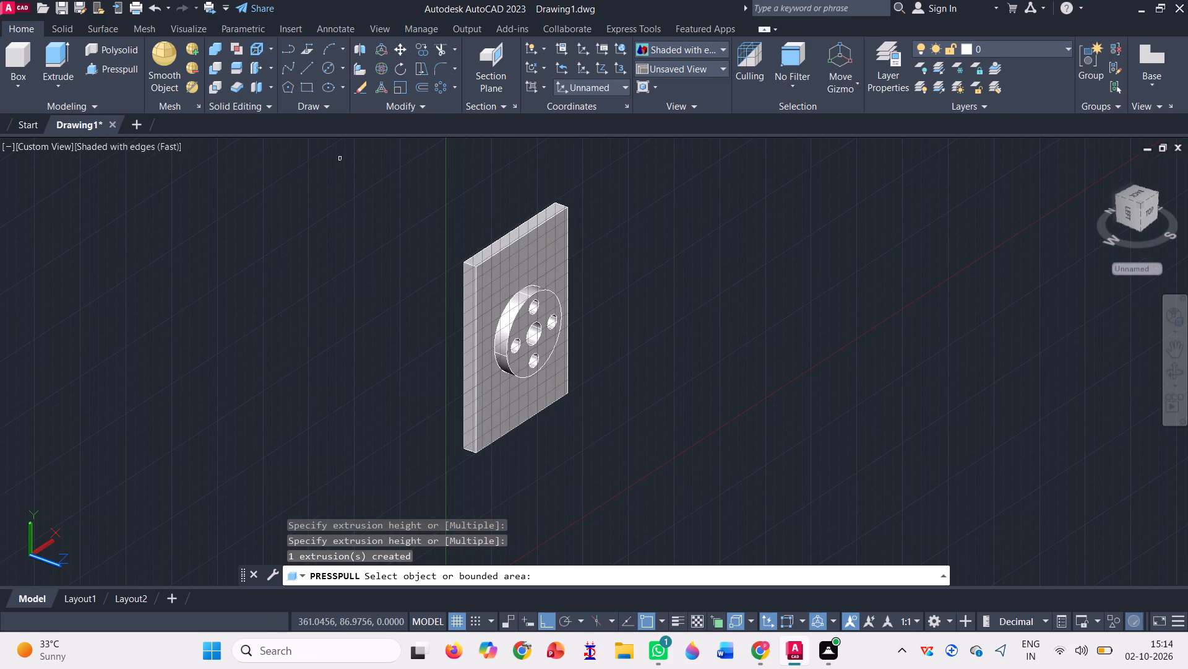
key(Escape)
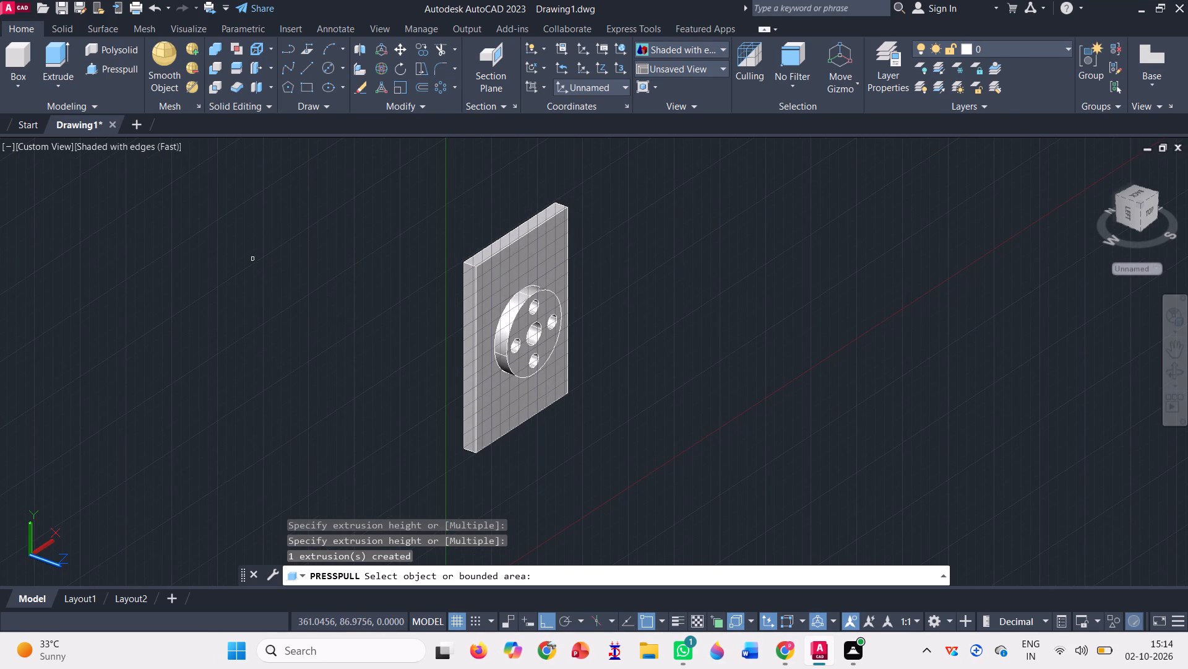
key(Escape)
Erase the solid plate with its boss.
click(402, 245)
drag(400, 242, 407, 234)
drag(411, 227, 658, 136)
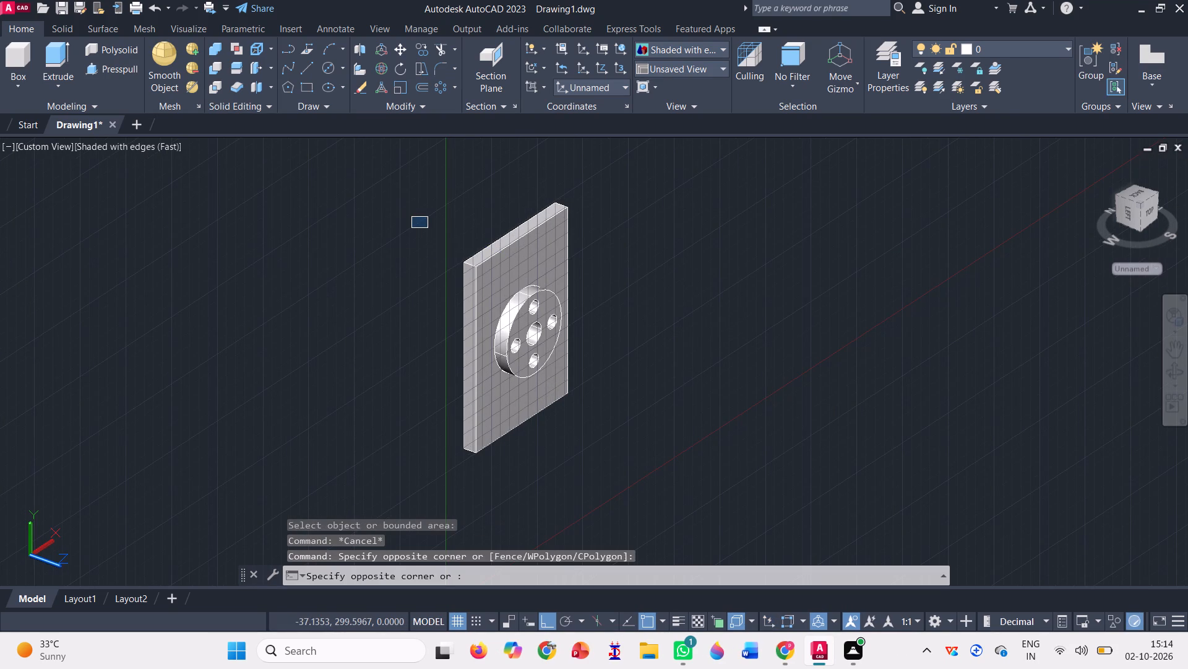
drag(658, 136, 399, 478)
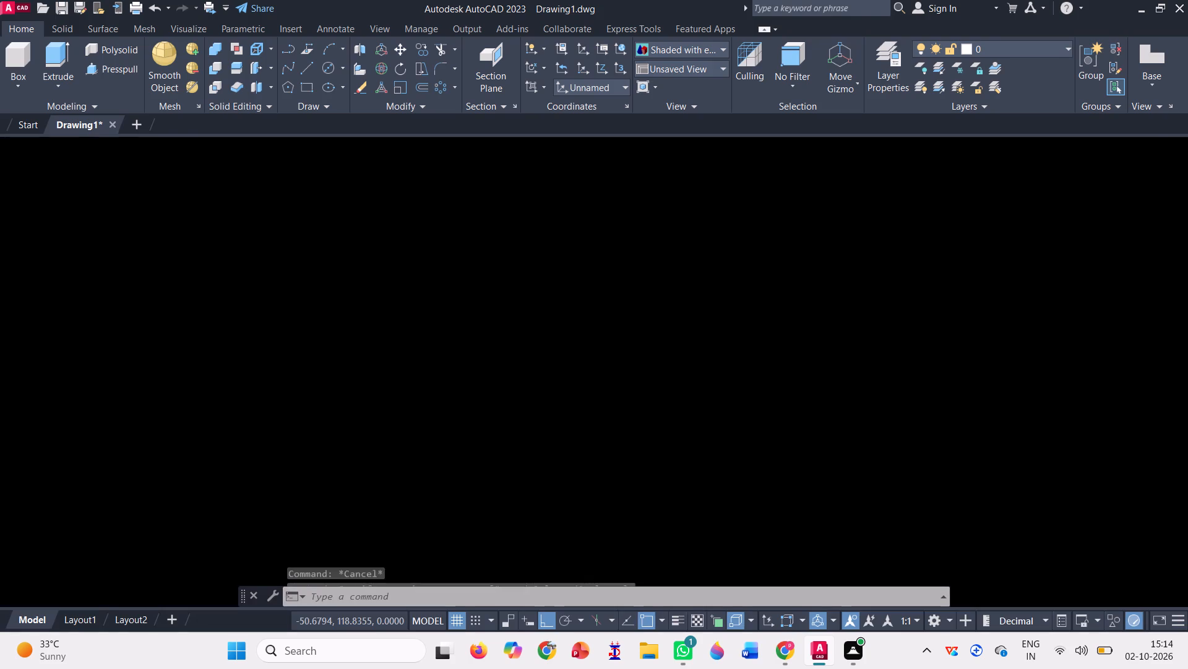
click(494, 382)
key(Delete)
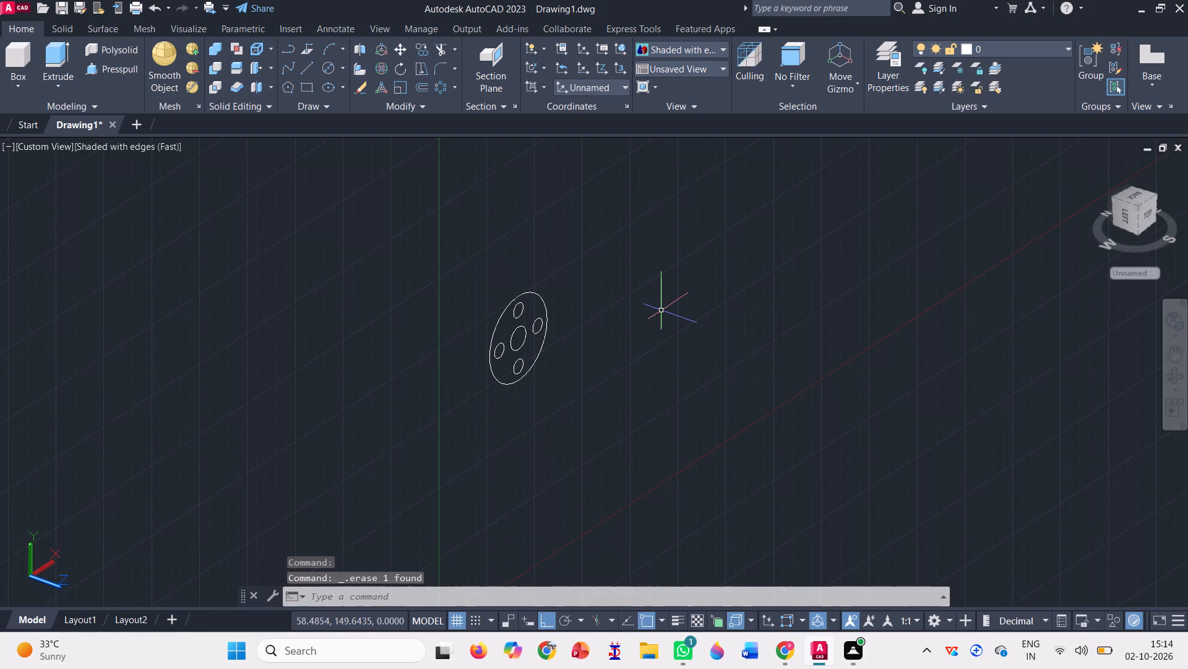
Erase the six remaining profile circles: the large outer one, the central one and the four small ones around it.
click(513, 304)
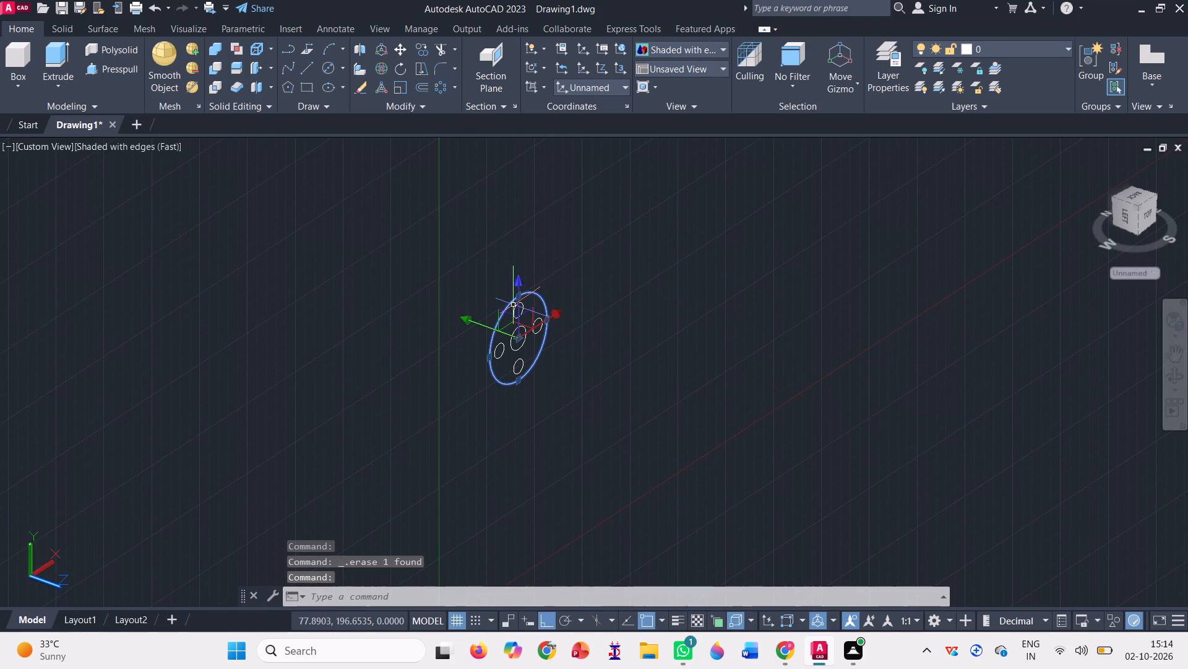
click(506, 344)
drag(535, 327, 519, 337)
scroll(522, 331, up, 7)
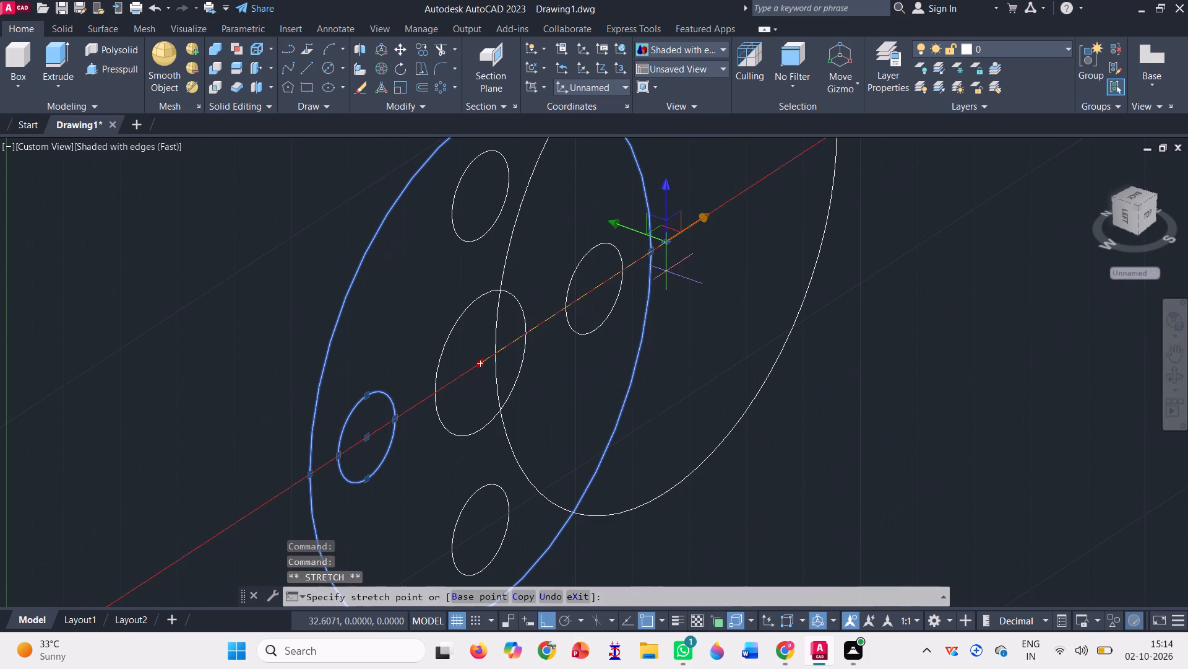
key(Escape)
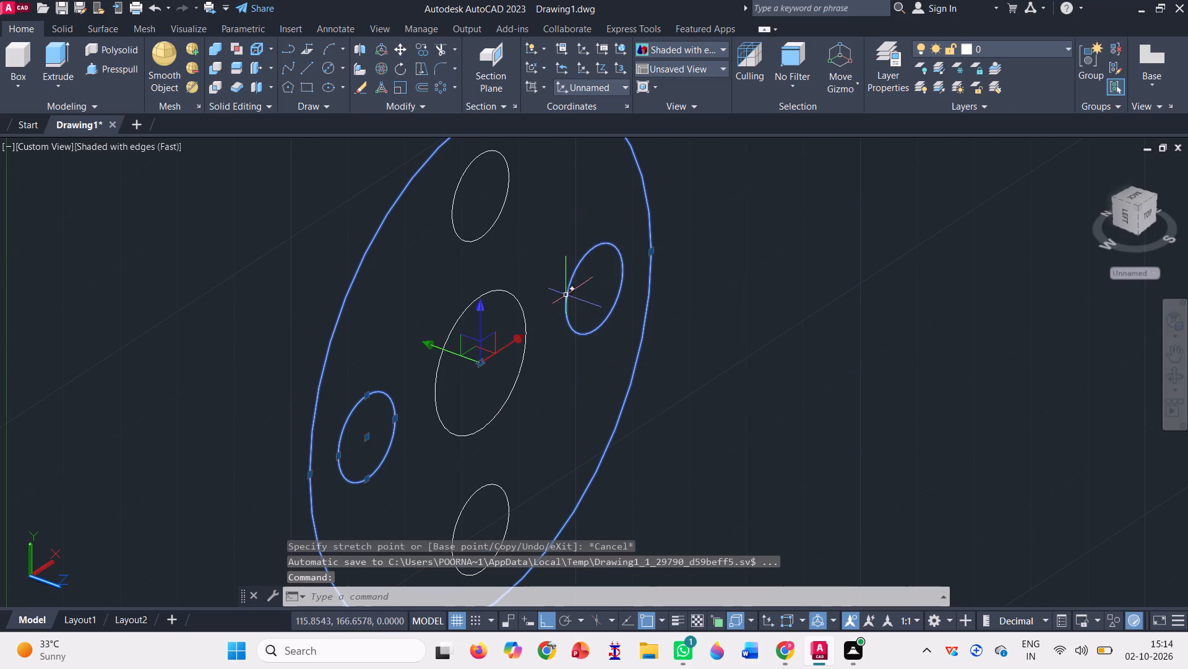
click(566, 293)
click(484, 230)
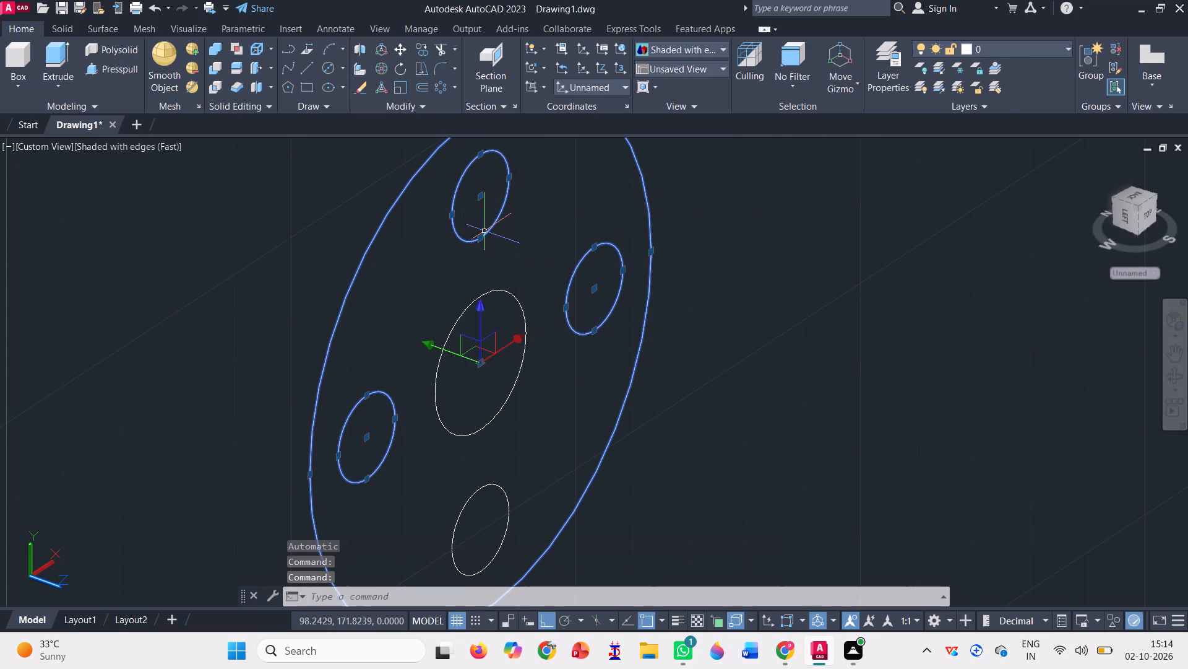
click(473, 494)
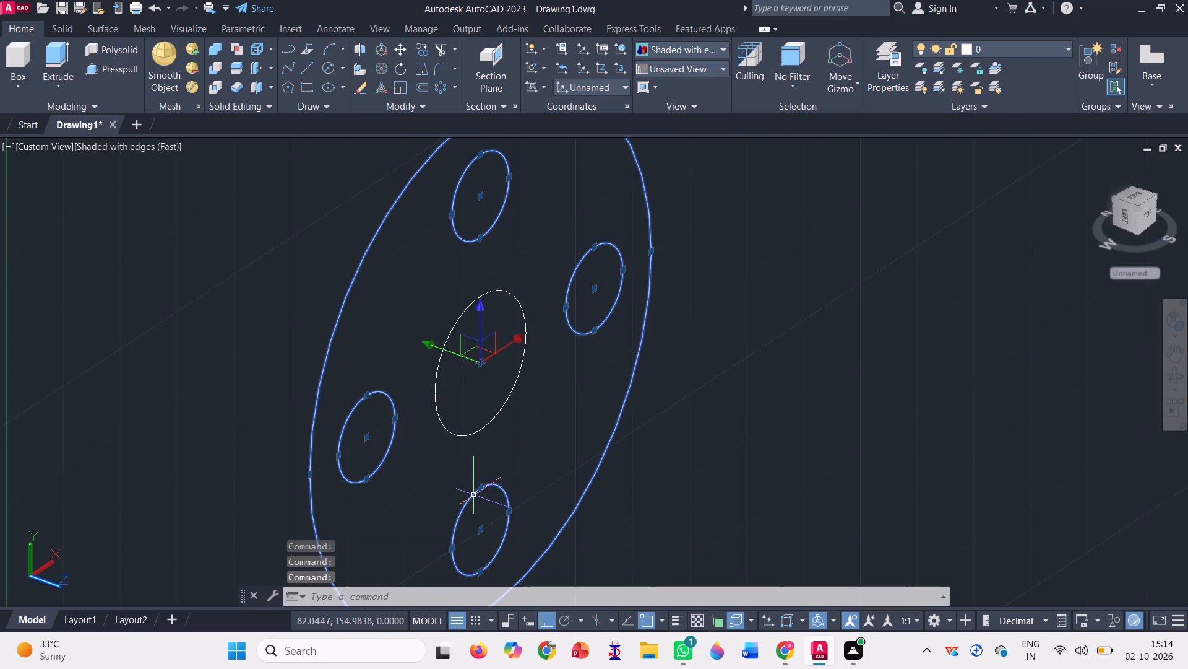
click(447, 428)
key(Delete)
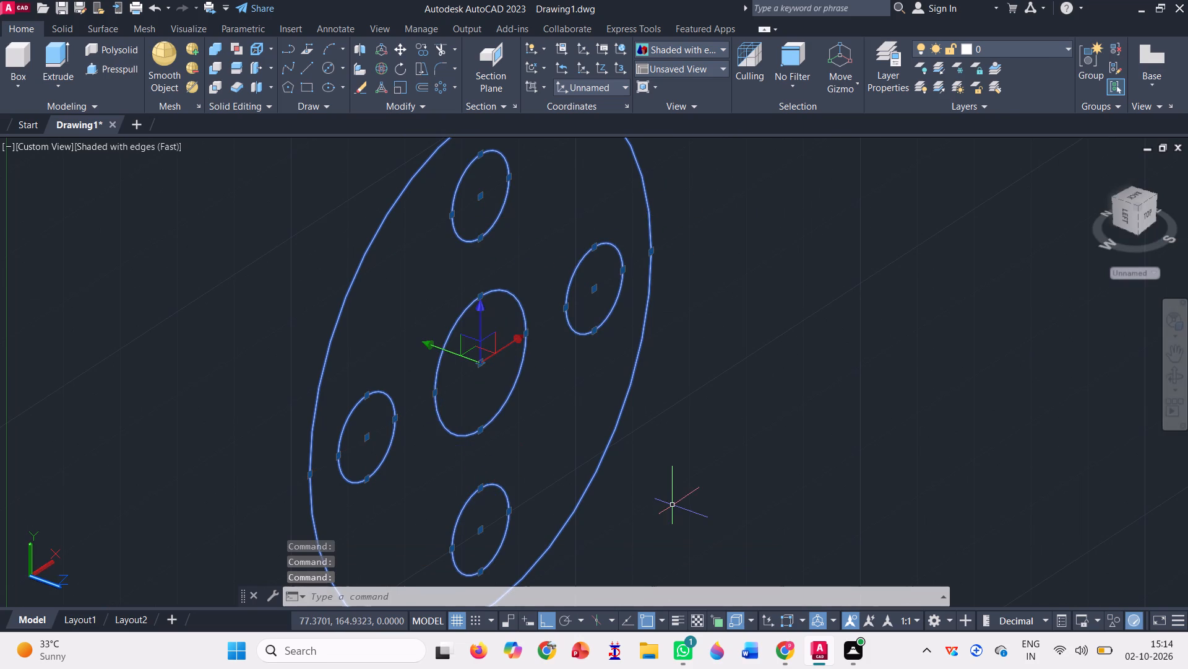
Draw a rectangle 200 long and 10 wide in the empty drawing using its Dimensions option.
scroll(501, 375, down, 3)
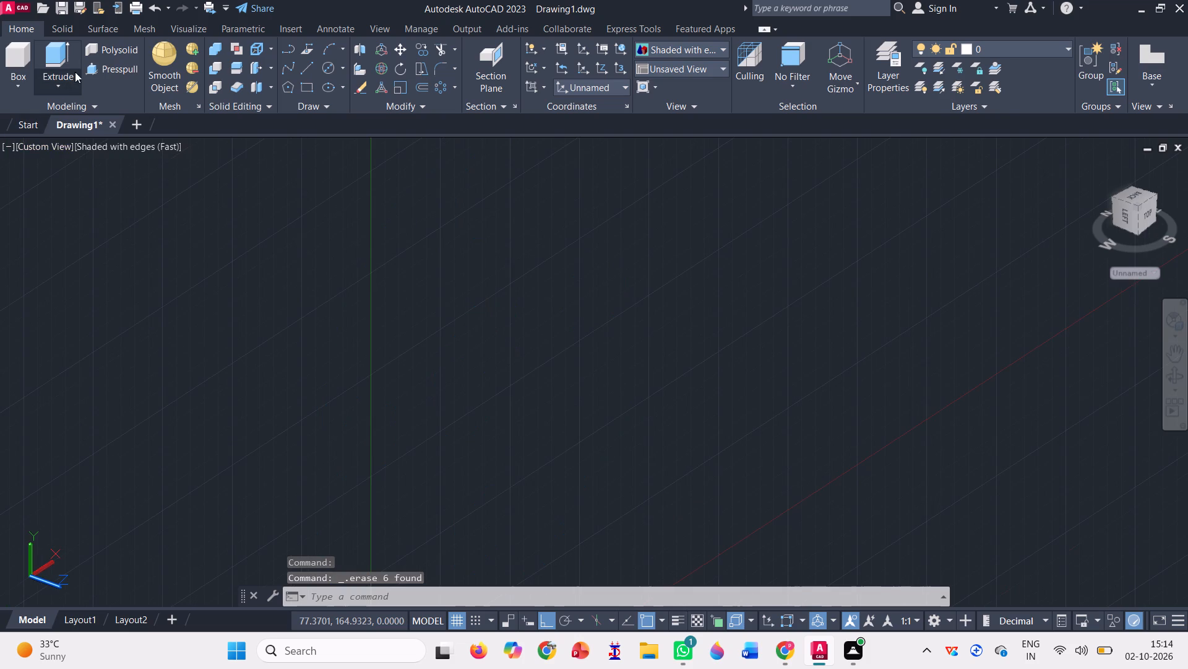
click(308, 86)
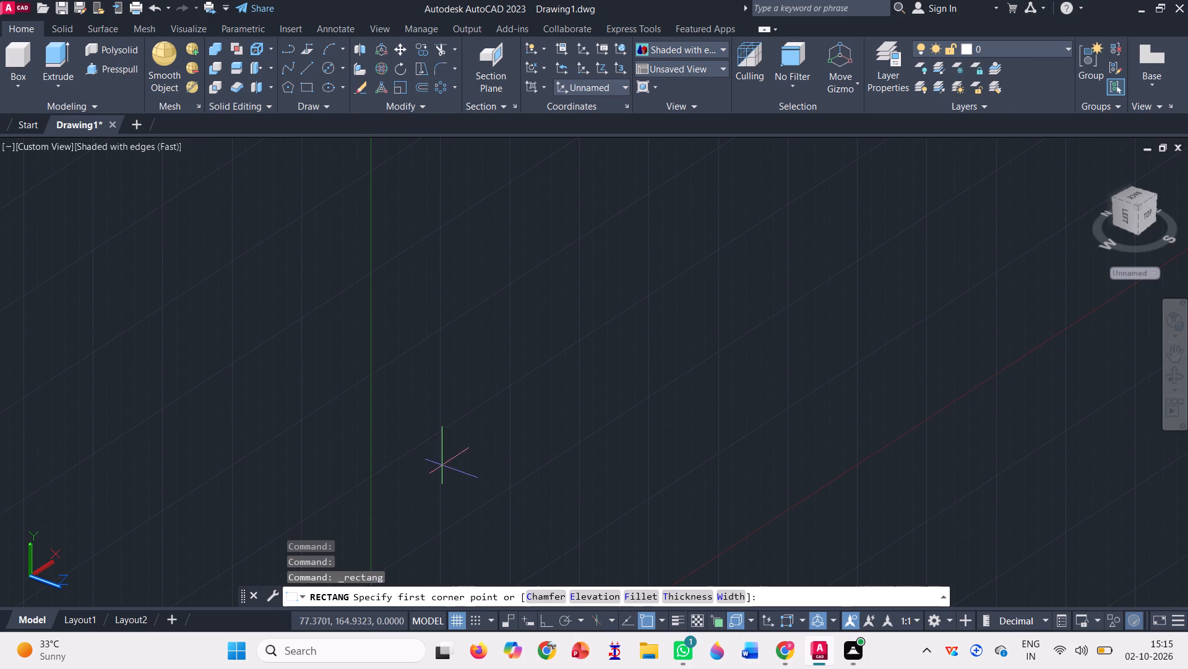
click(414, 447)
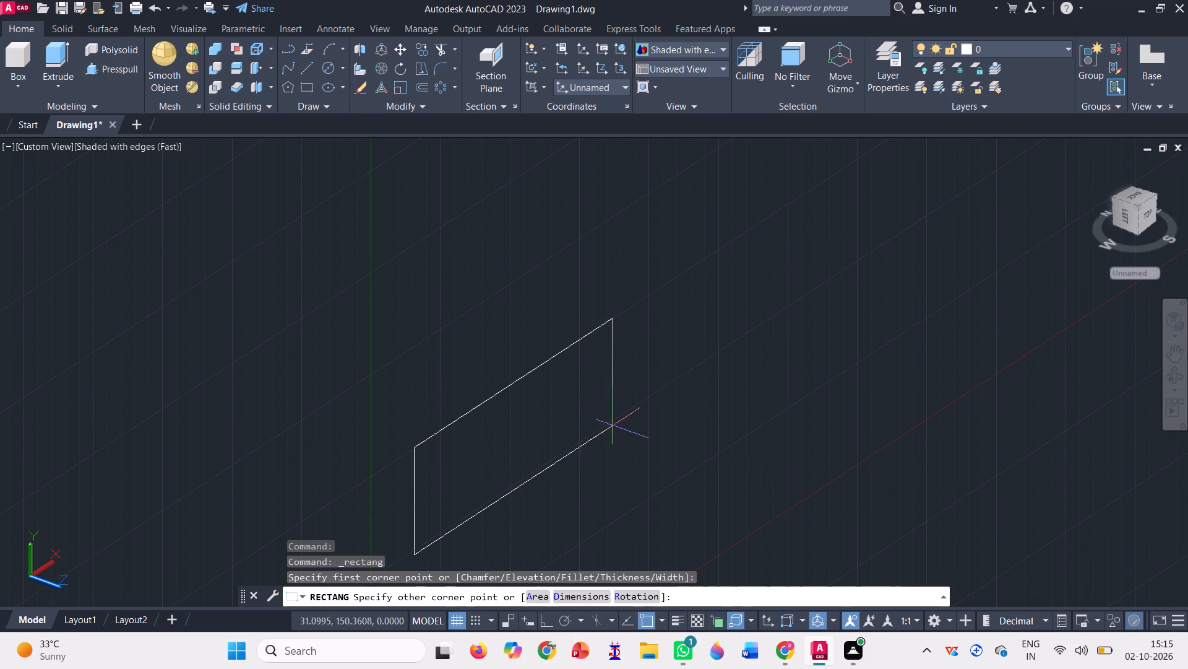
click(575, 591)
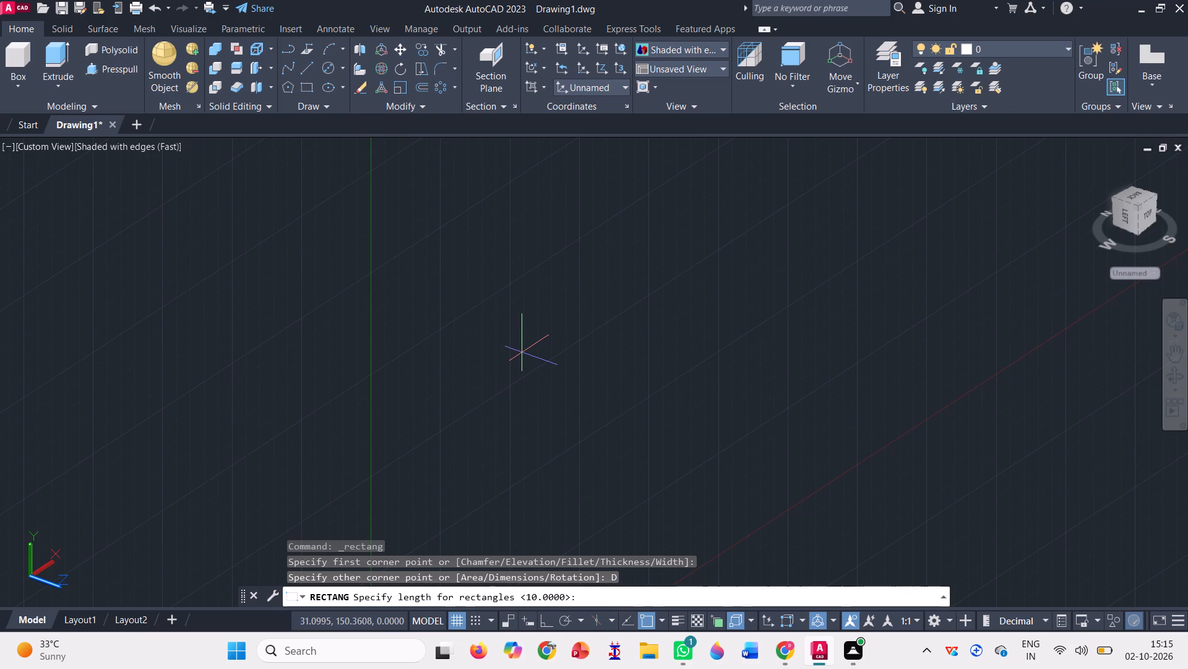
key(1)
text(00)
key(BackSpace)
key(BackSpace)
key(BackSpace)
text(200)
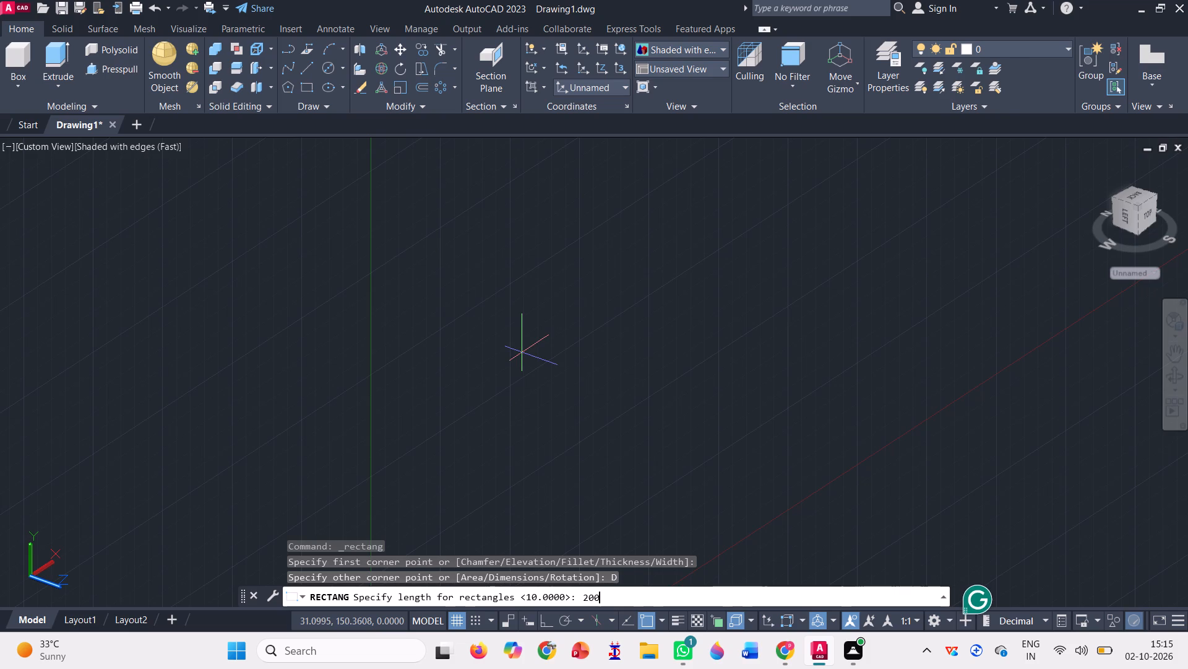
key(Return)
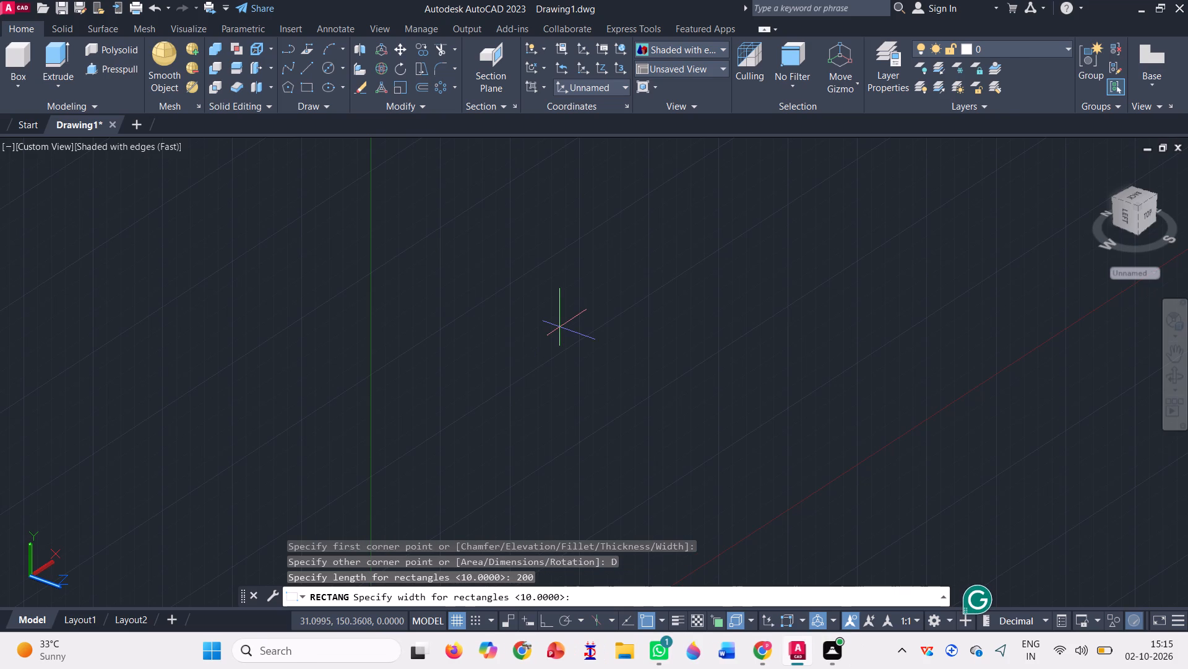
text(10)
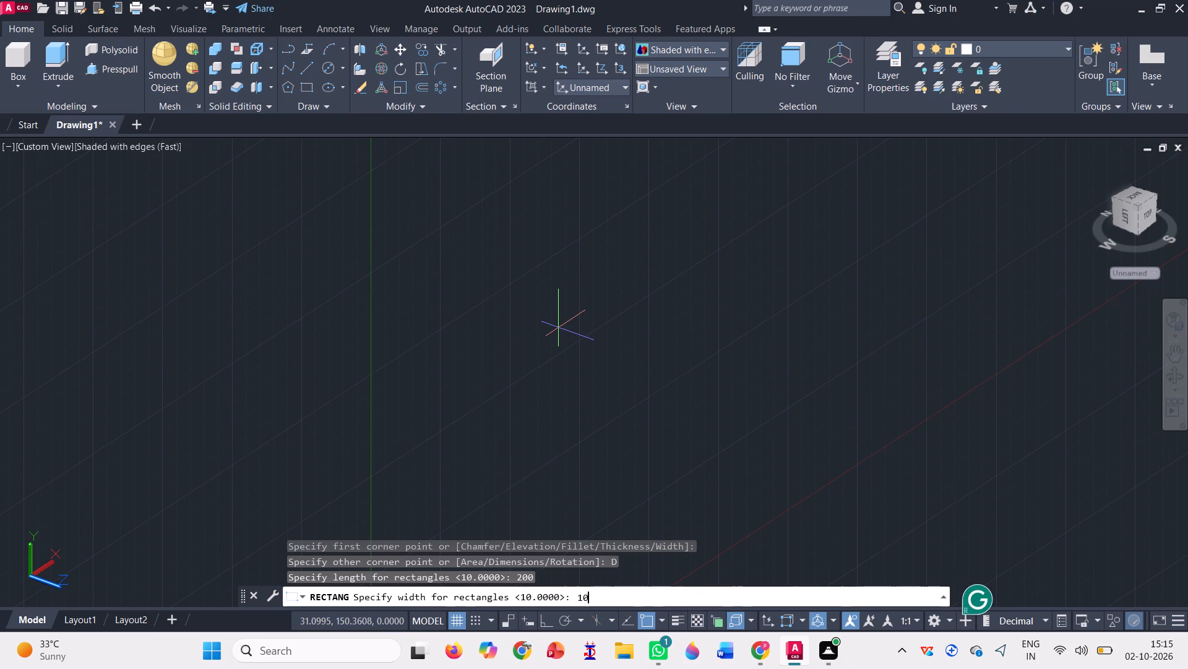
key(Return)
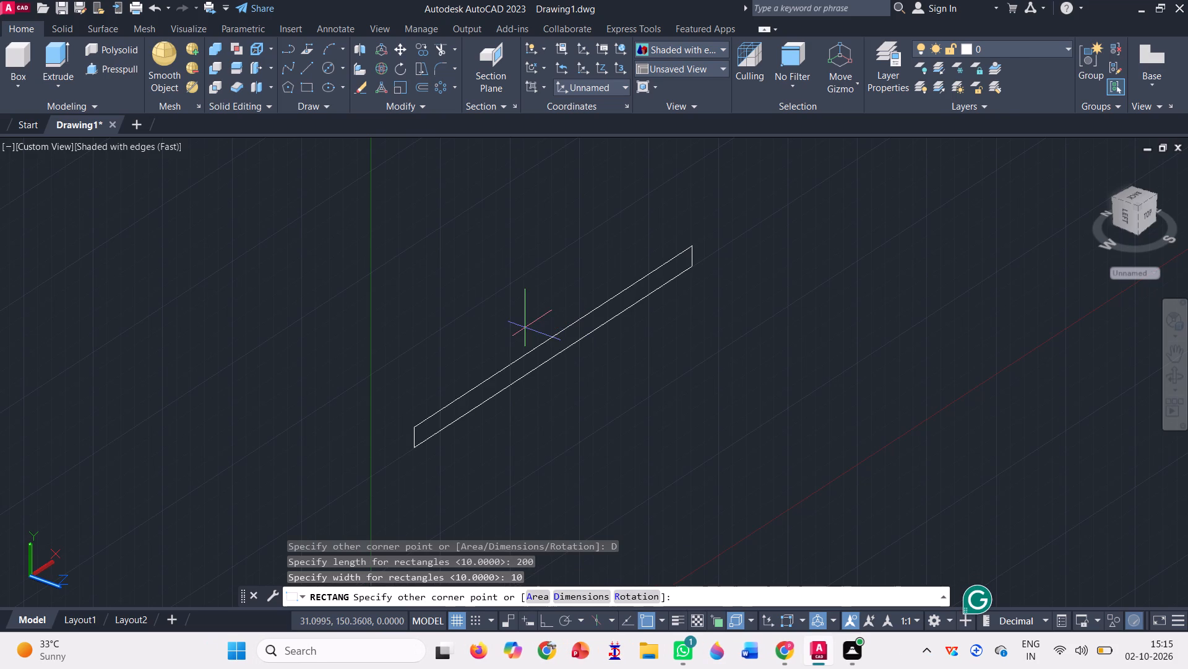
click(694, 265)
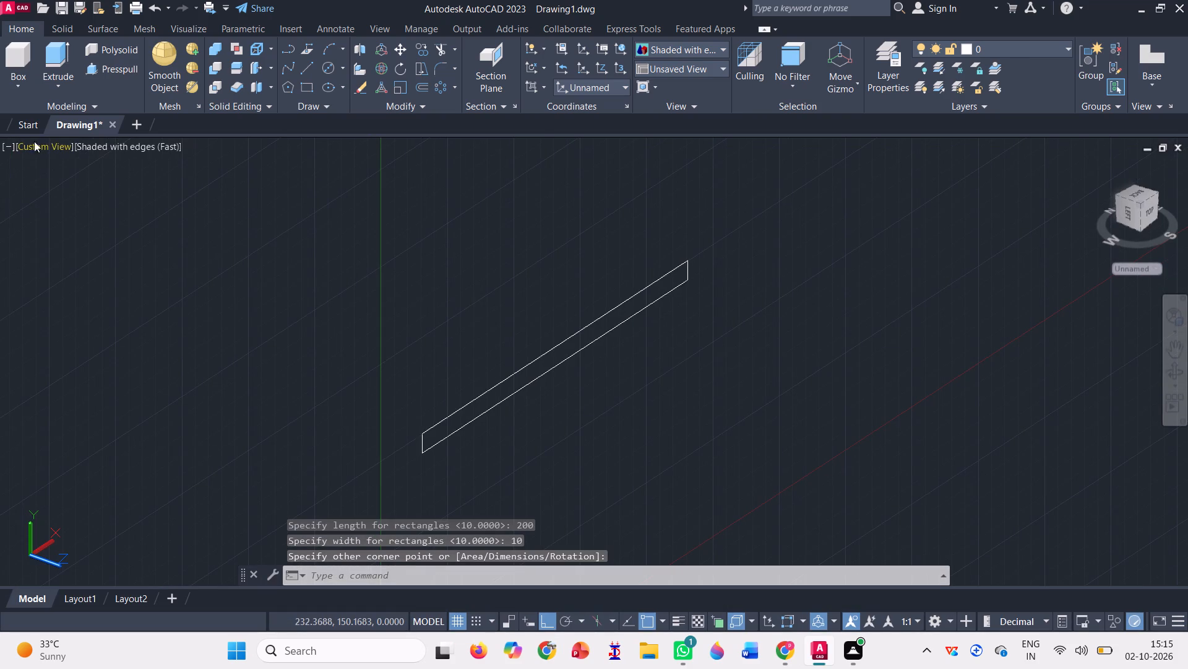
Switch the viewport from the custom view to SW Isometric.
click(38, 138)
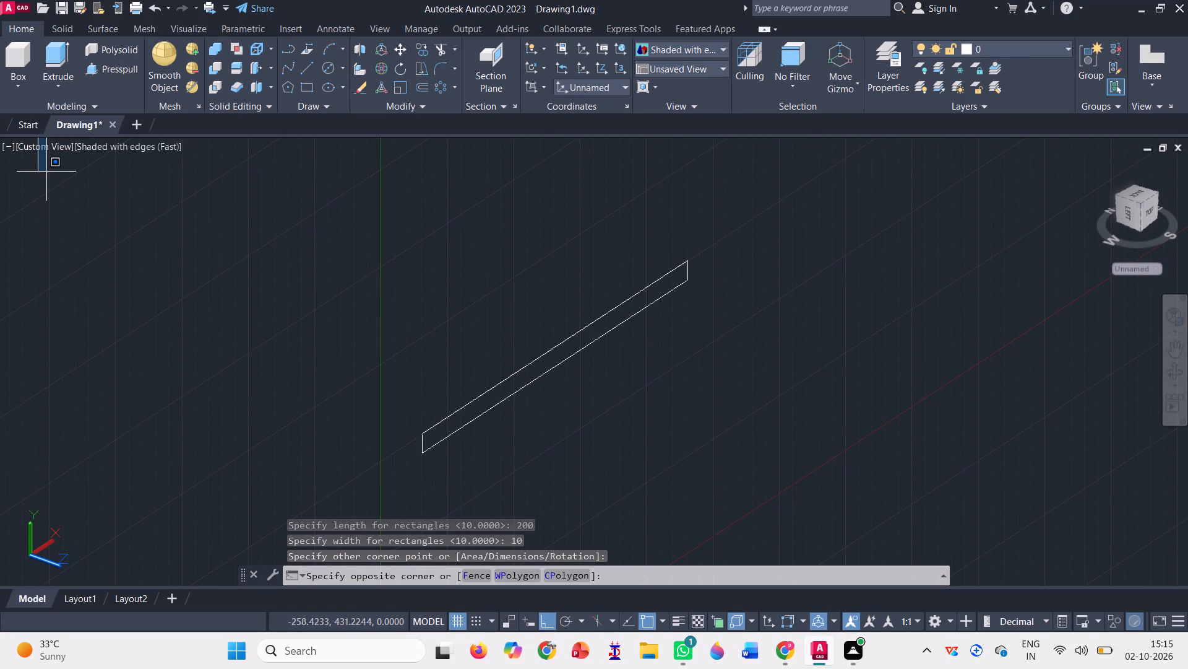
key(Escape)
click(56, 151)
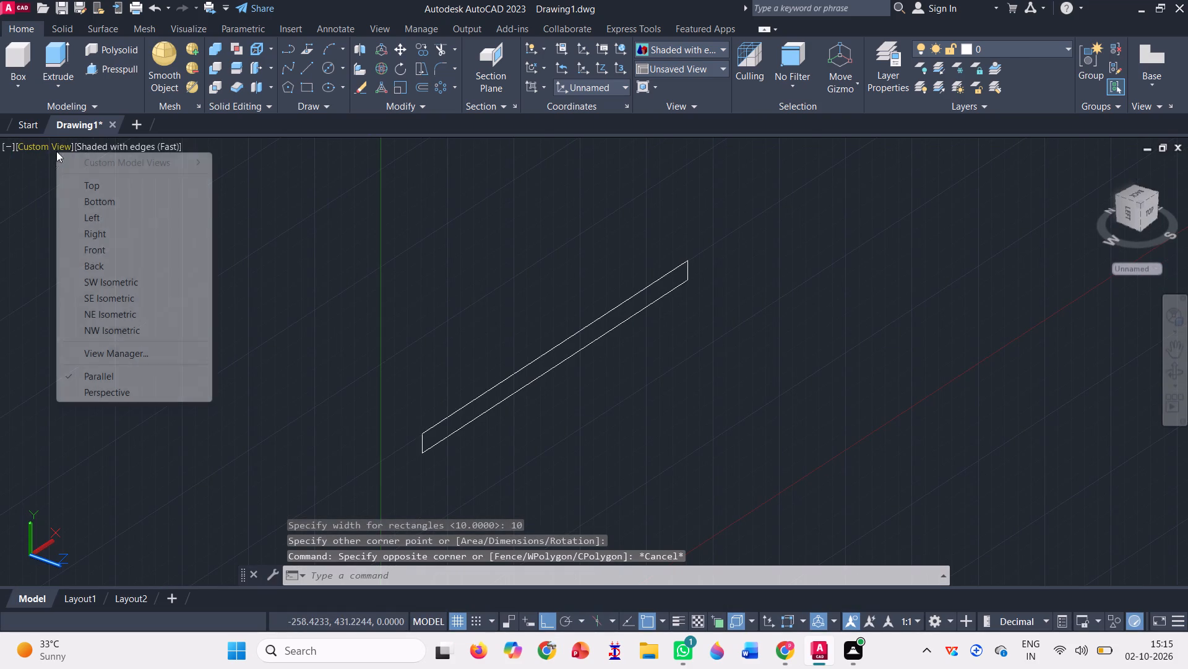
click(113, 288)
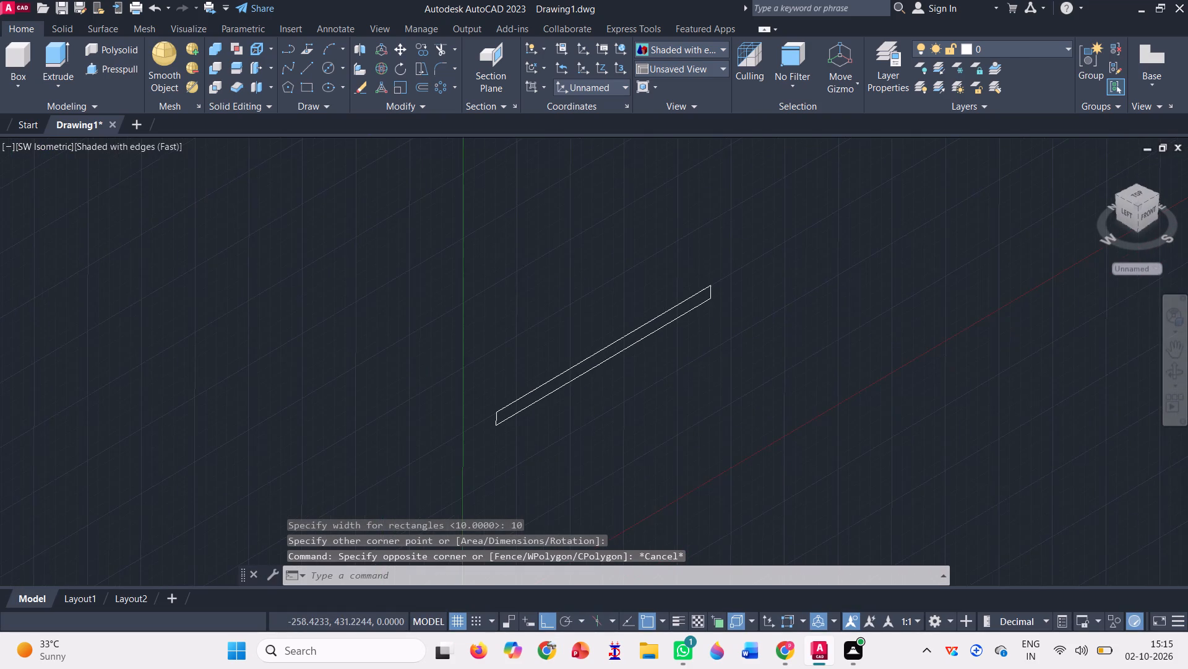
scroll(607, 299, up, 2)
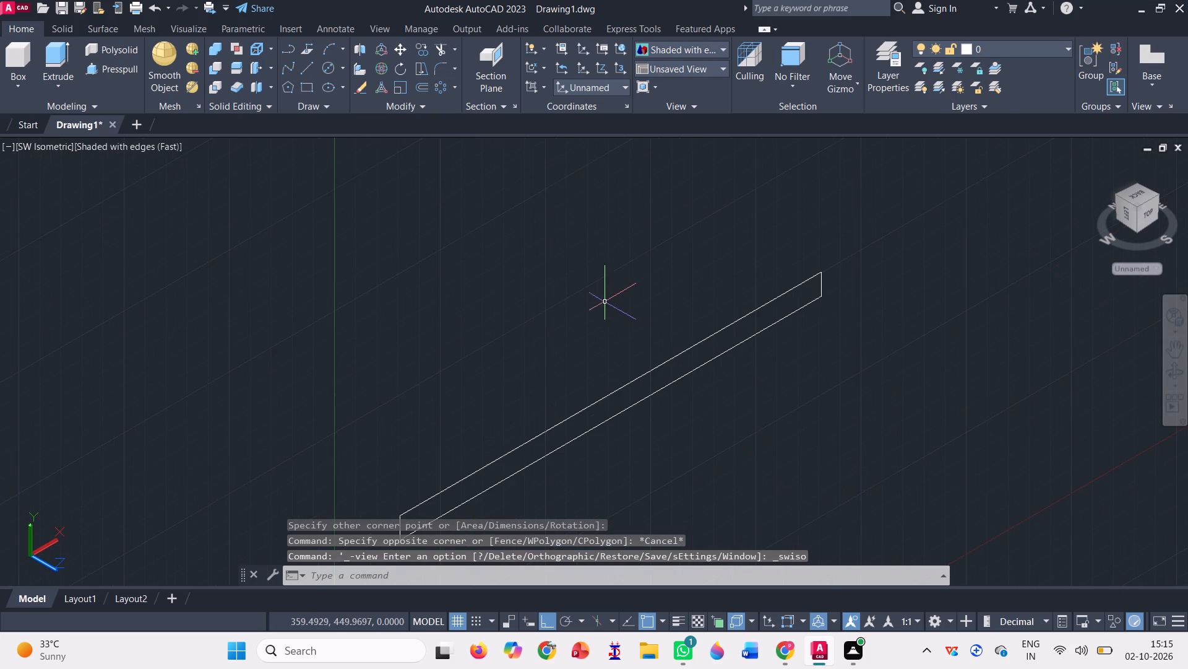
scroll(605, 301, down, 2)
scroll(563, 350, up, 2)
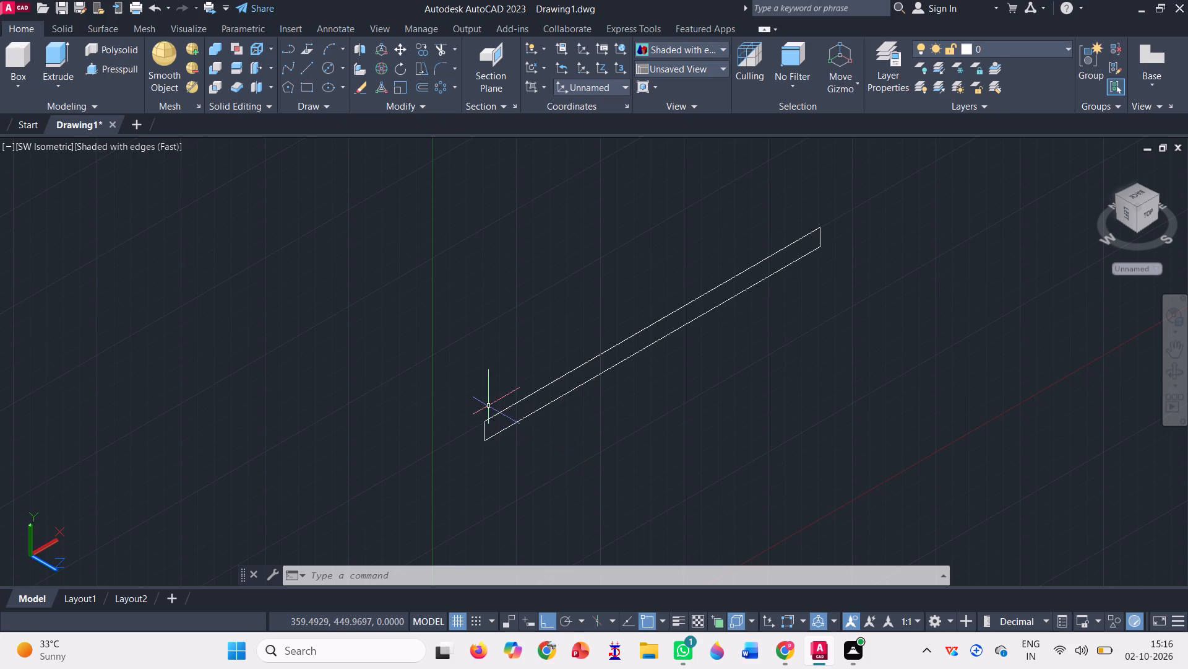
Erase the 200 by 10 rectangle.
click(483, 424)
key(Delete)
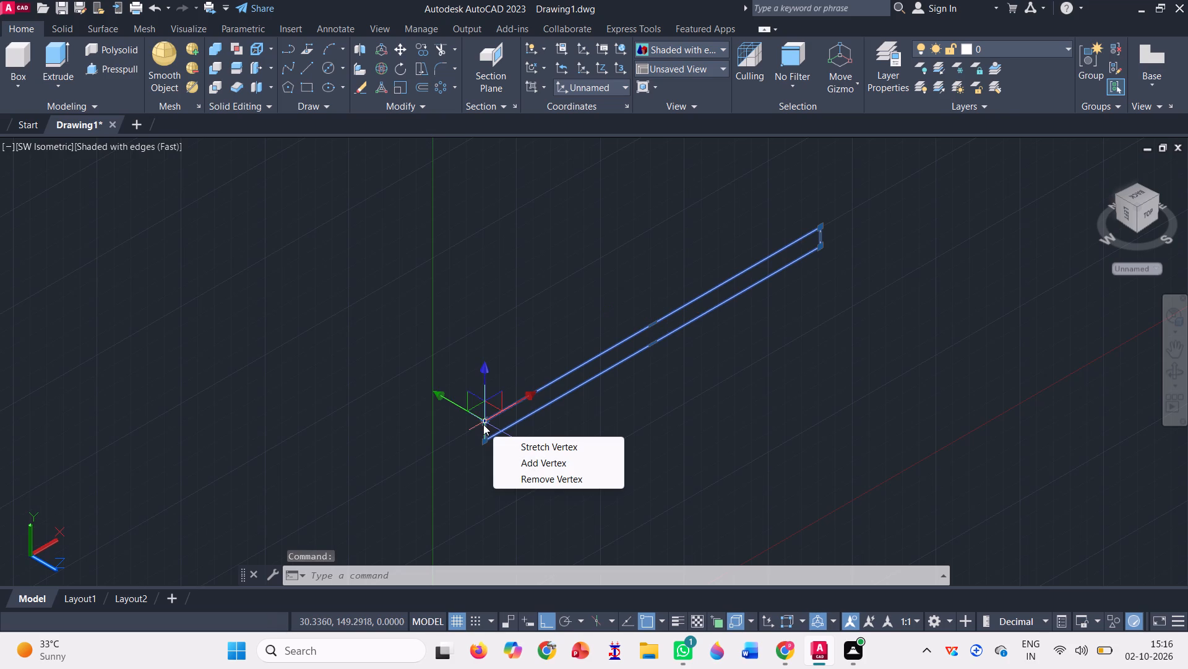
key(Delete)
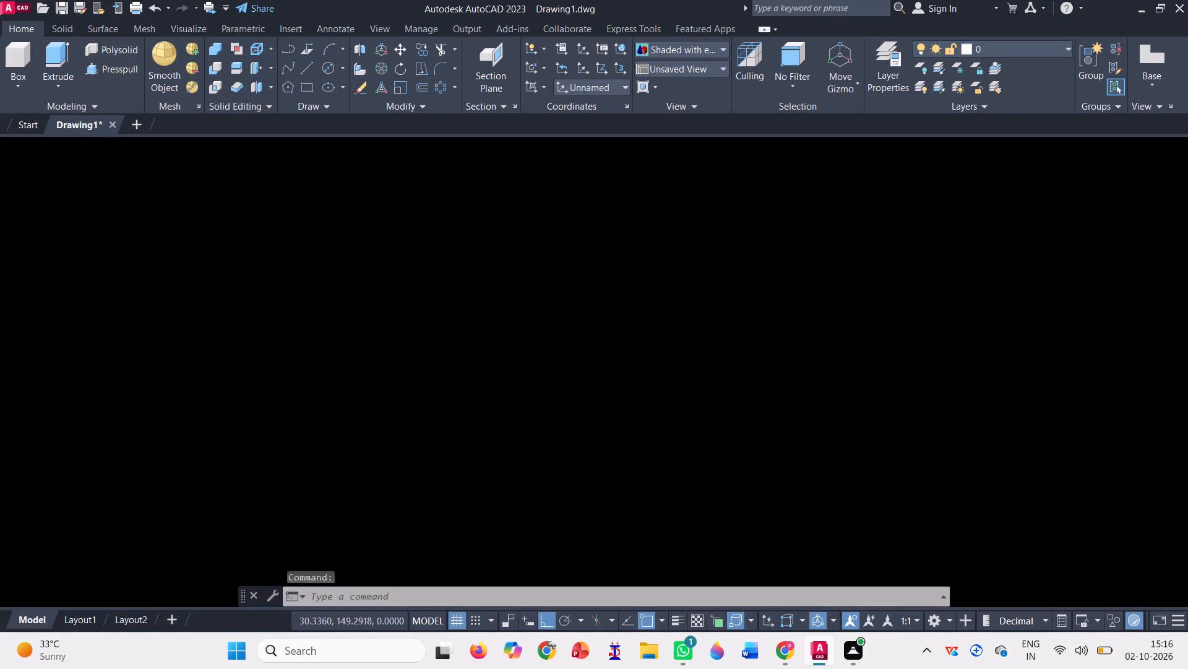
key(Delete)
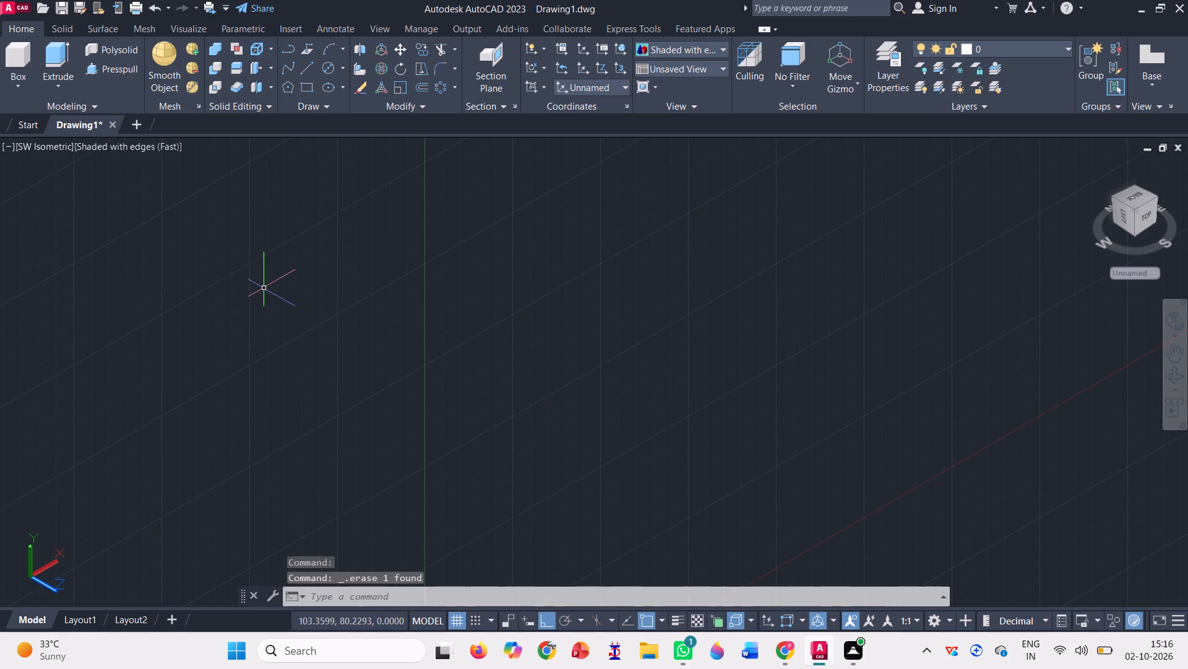
Draw a closed four-line outline with 200-long sides along the X axis and 10-long ends along the Z axis.
click(301, 72)
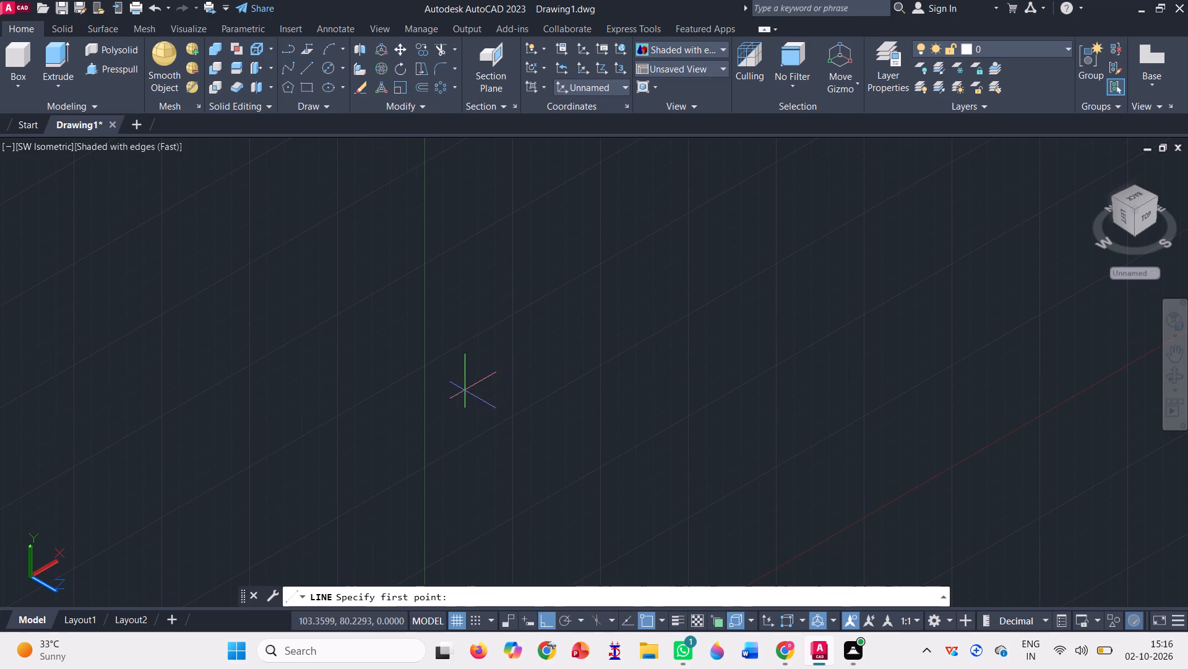
click(452, 396)
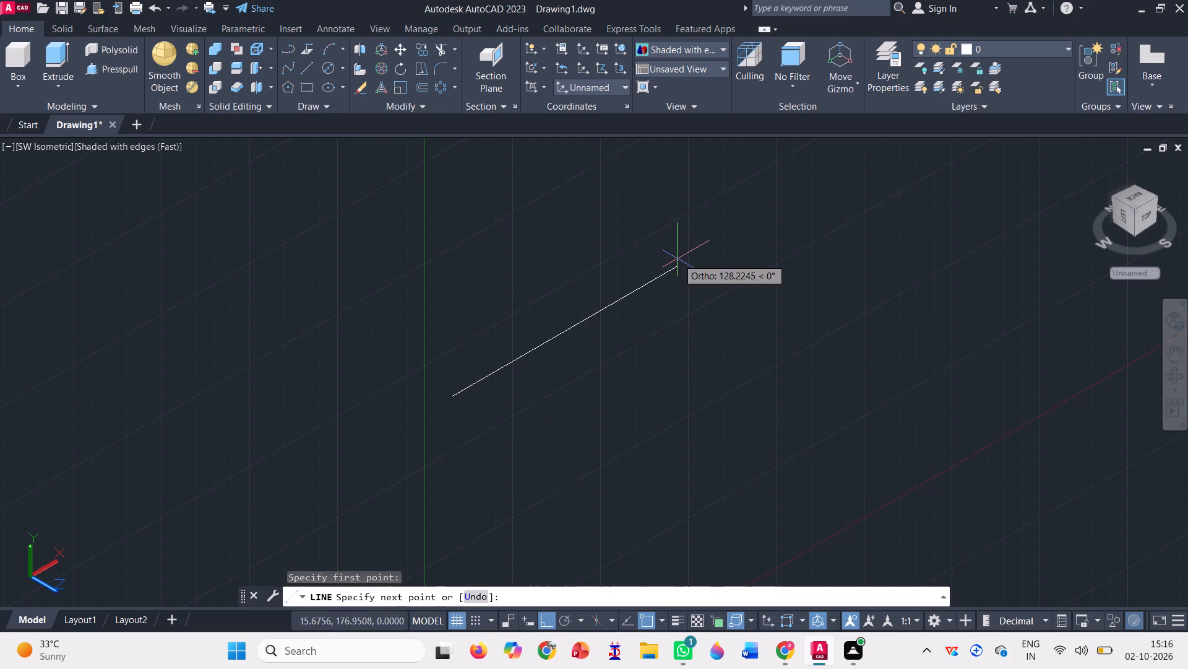
text(200)
key(Return)
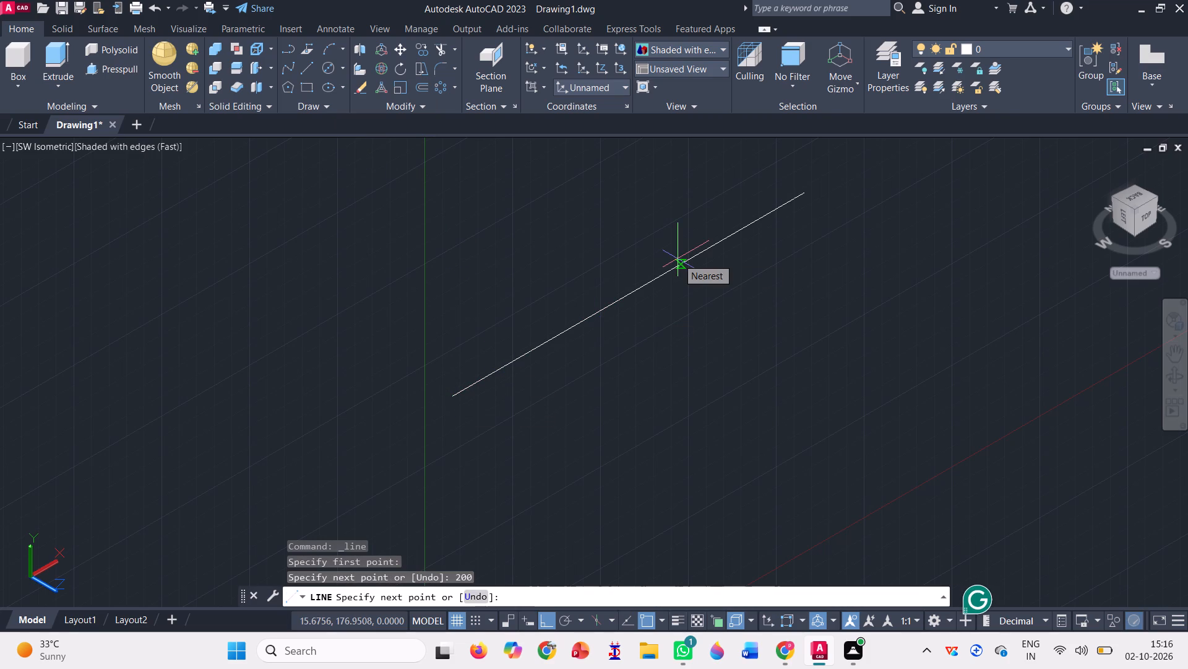
text(10)
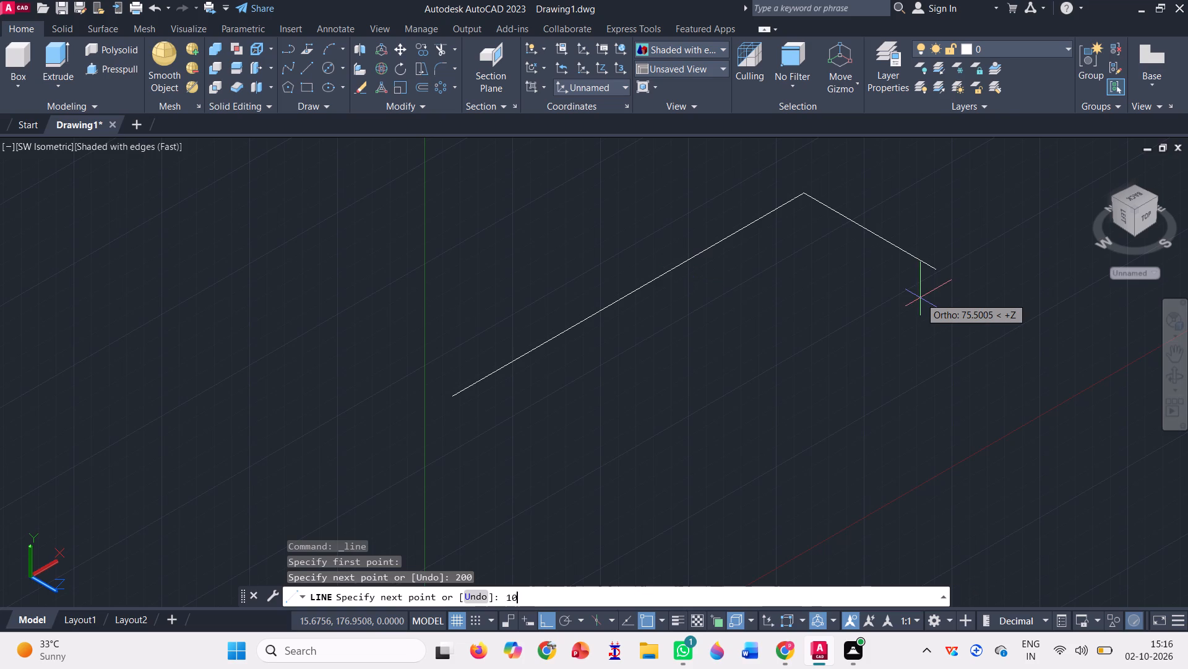
key(Return)
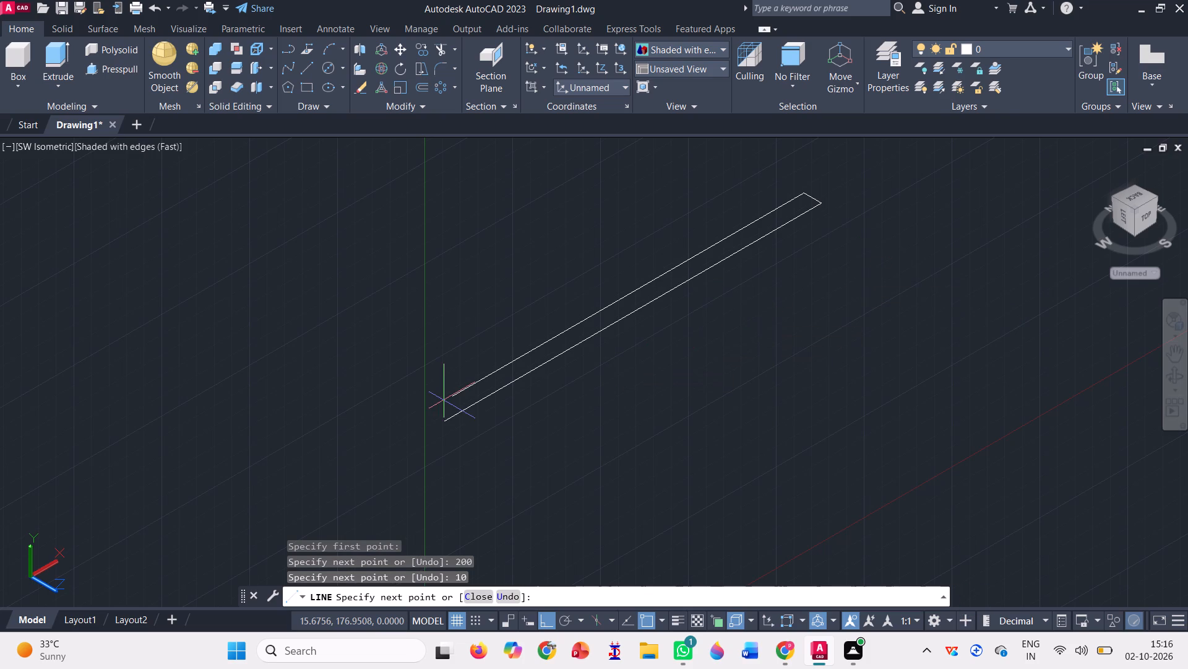
text(200)
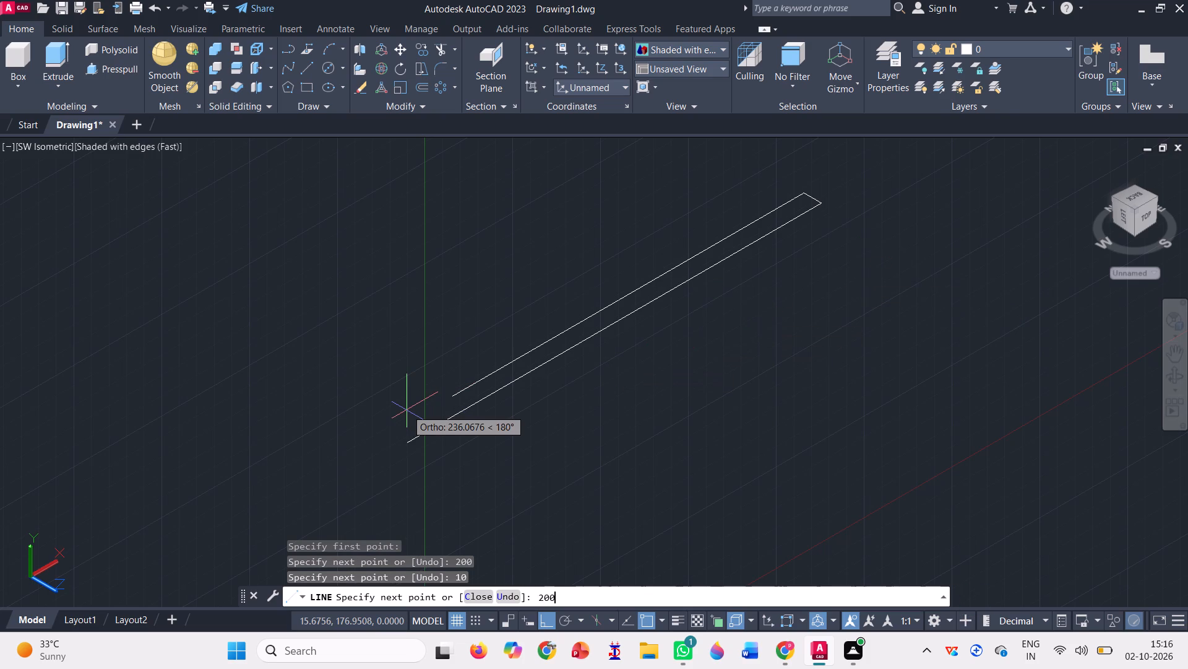
key(Return)
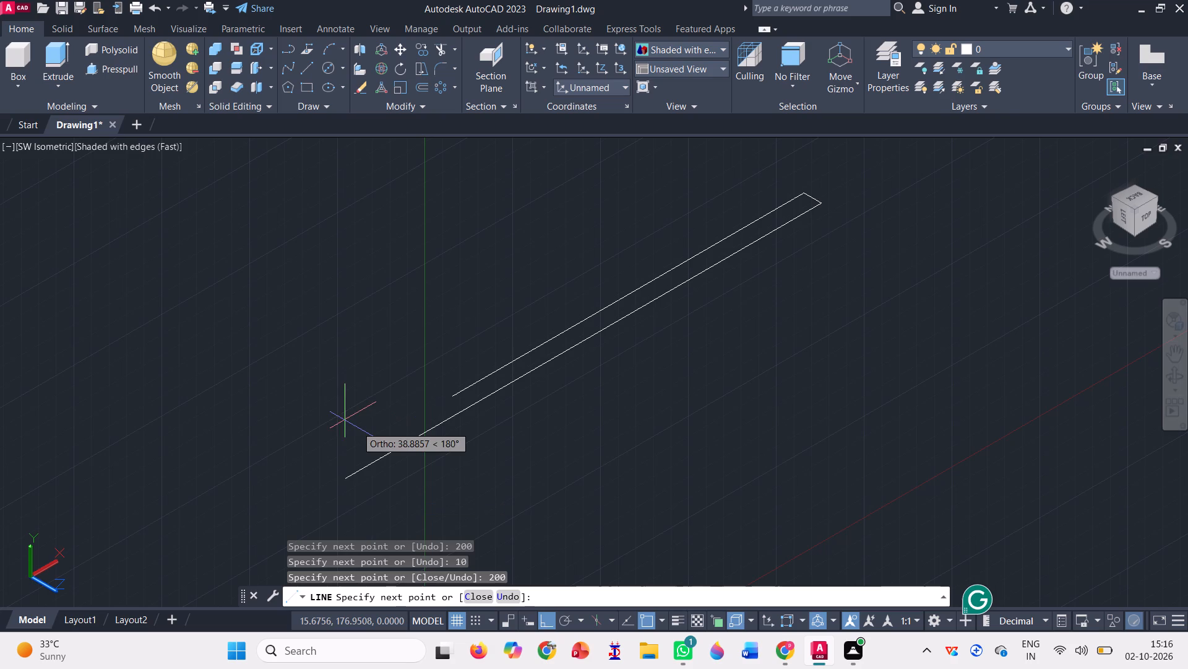
text(10)
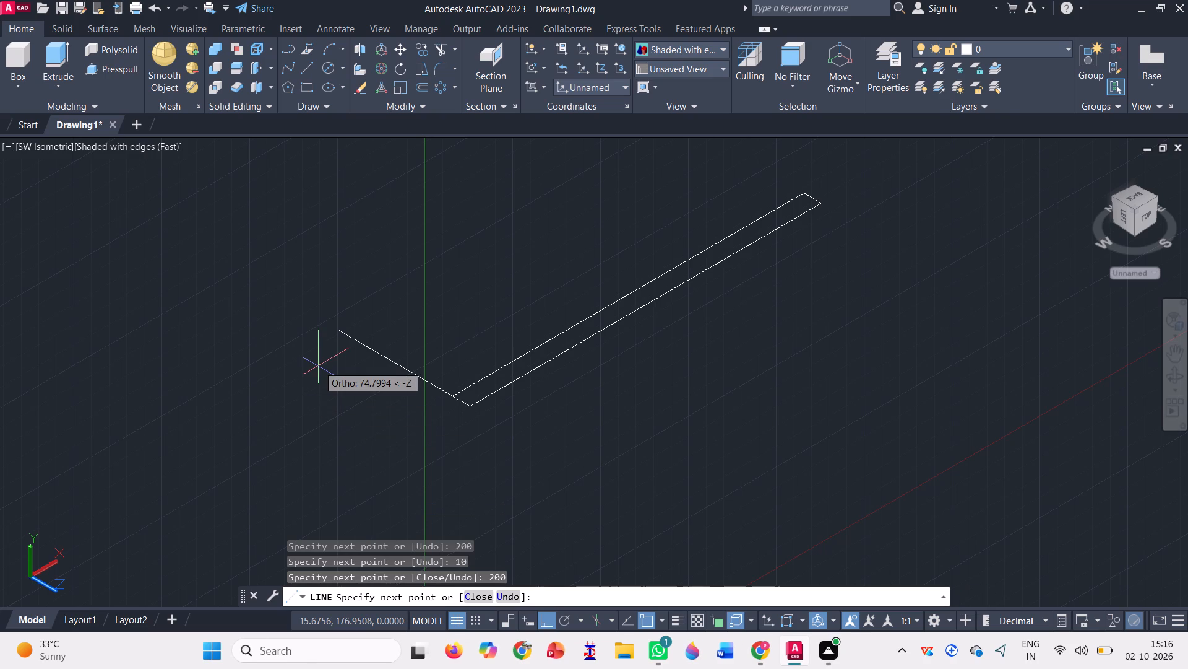
key(Return)
key(Return)
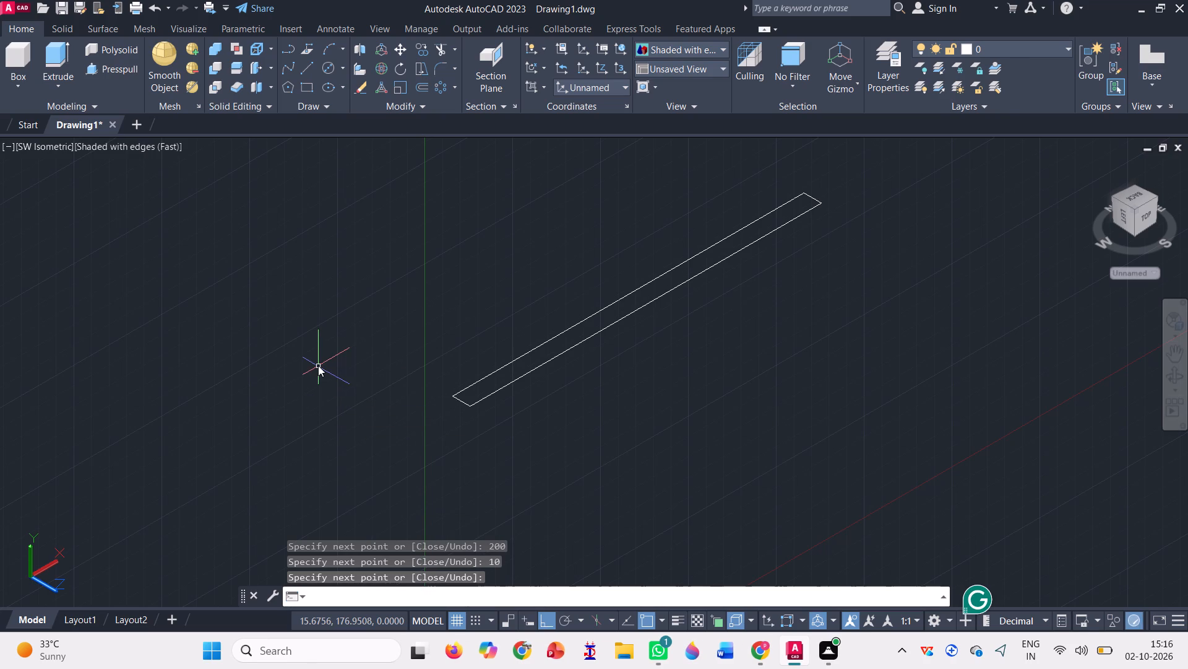
Join the two long lines and two short end lines of the 200 by 10 outline.
click(514, 358)
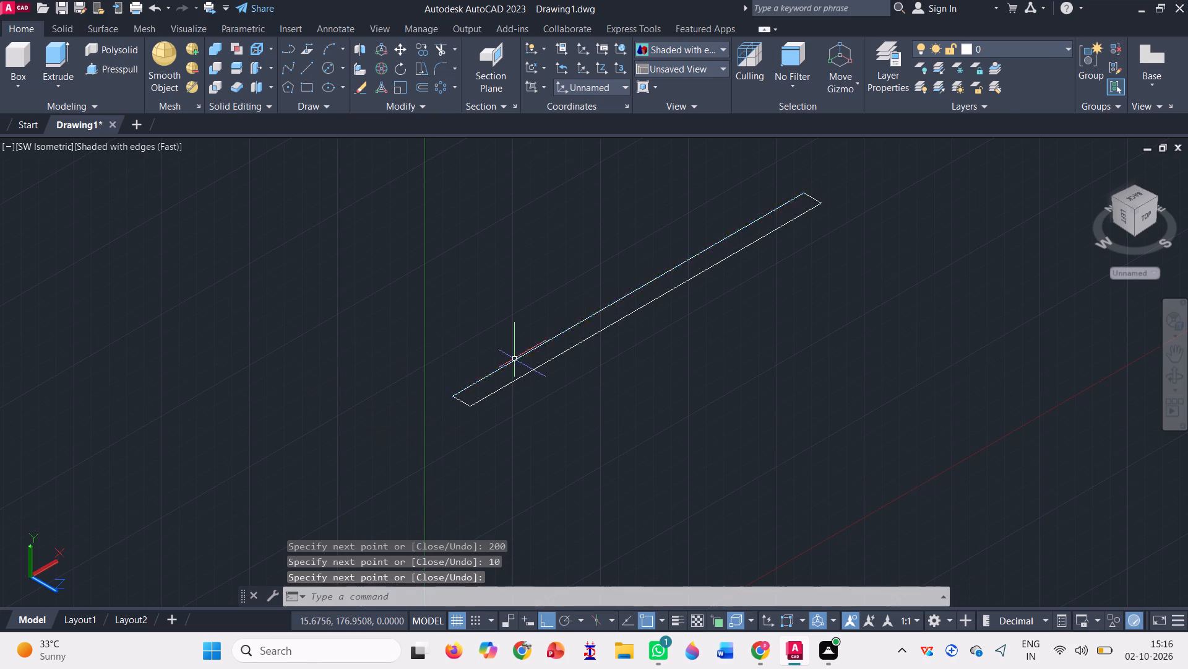
click(524, 376)
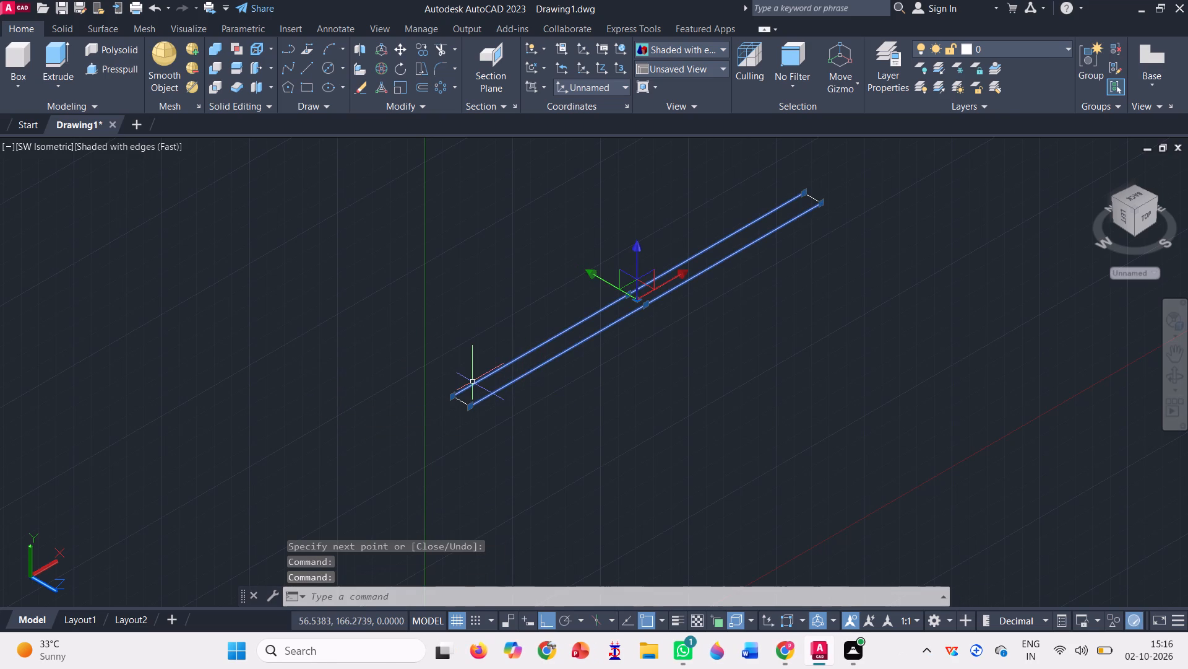
scroll(472, 381, up, 4)
click(418, 455)
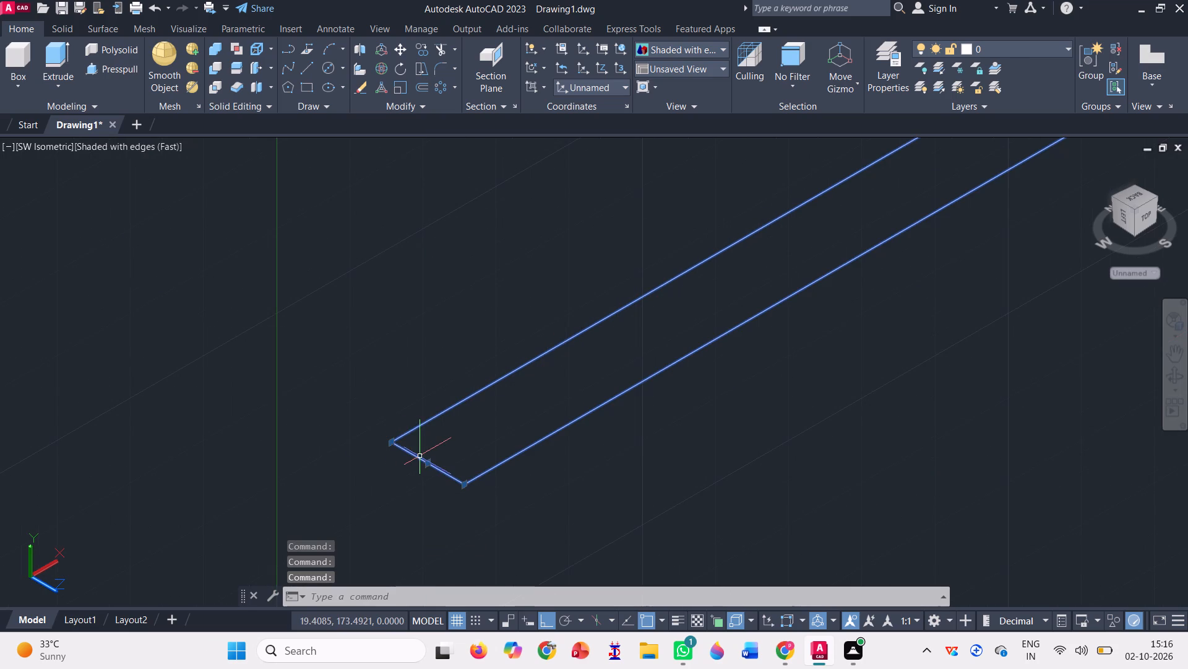
scroll(314, 378, down, 4)
scroll(558, 220, up, 2)
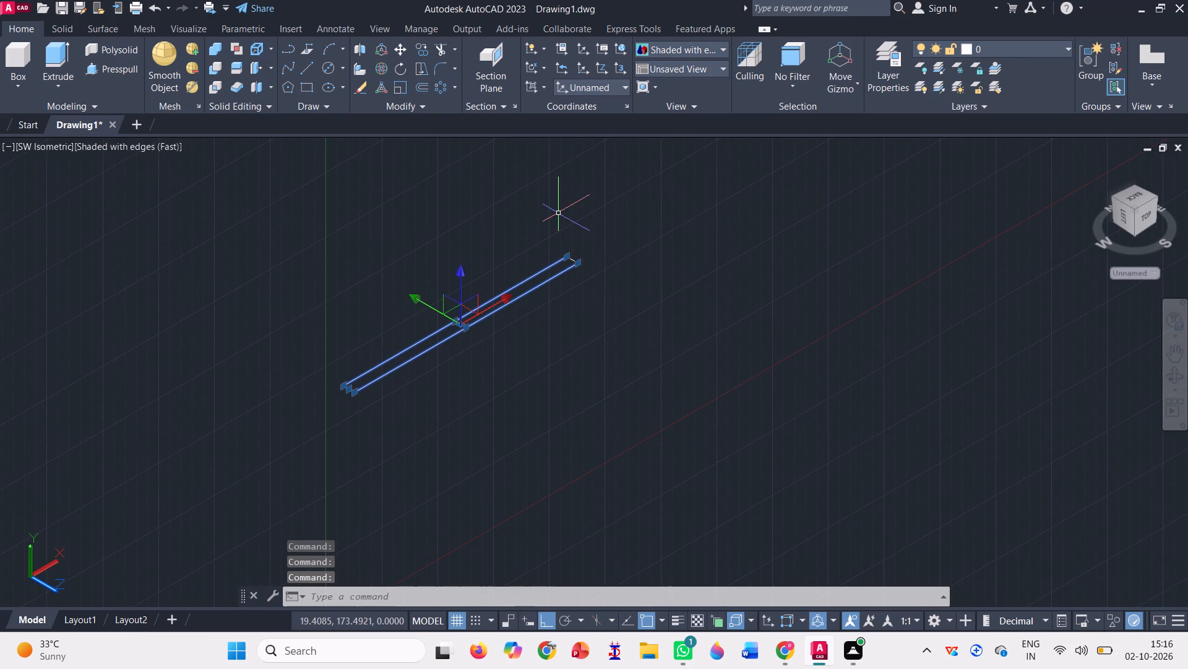
scroll(558, 212, up, 2)
scroll(575, 388, up, 1)
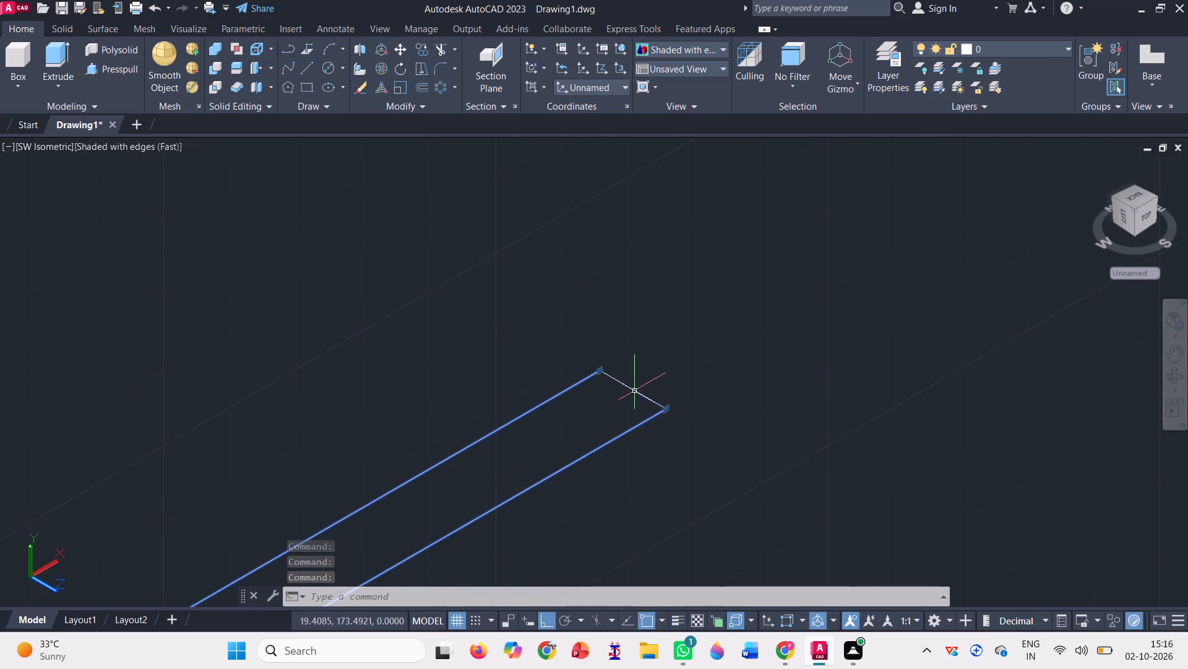
click(634, 386)
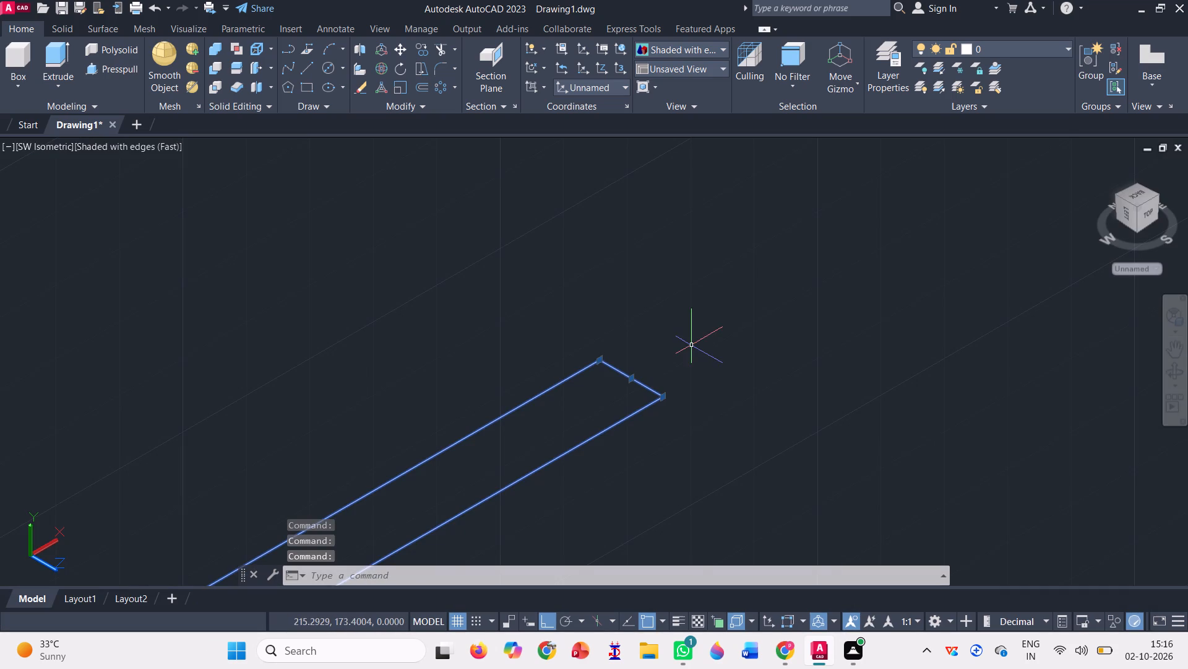
key(j)
key(Return)
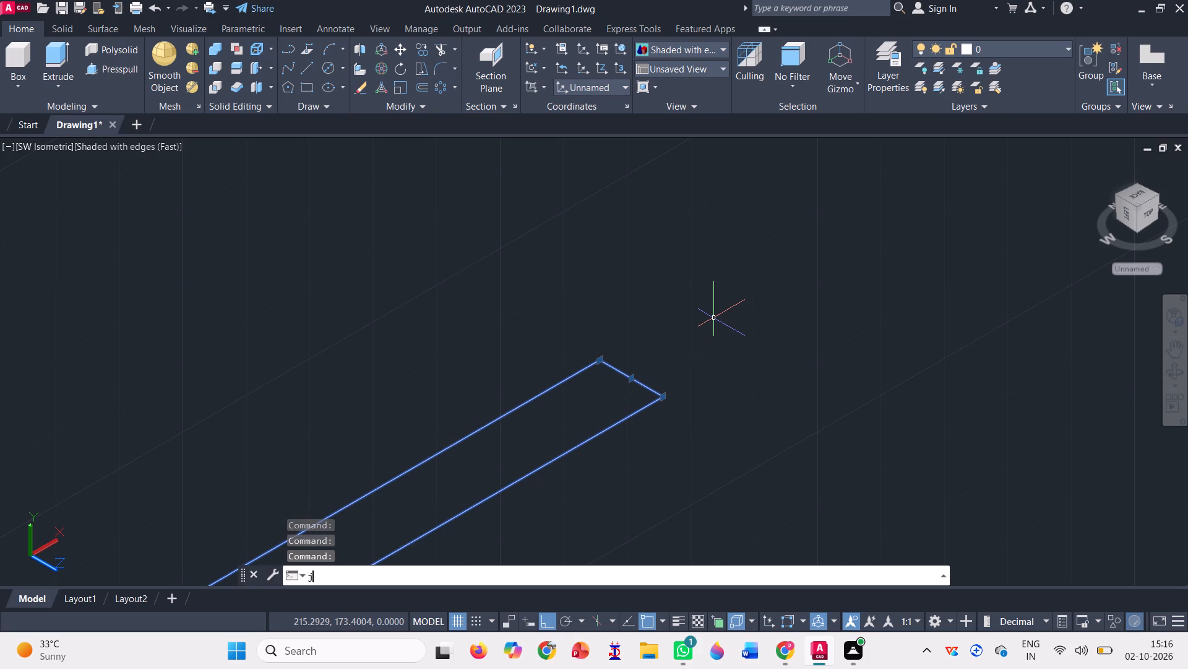
Extrude the joined 200 by 10 outline to a height of 200 as a solid plate.
scroll(711, 151, down, 1)
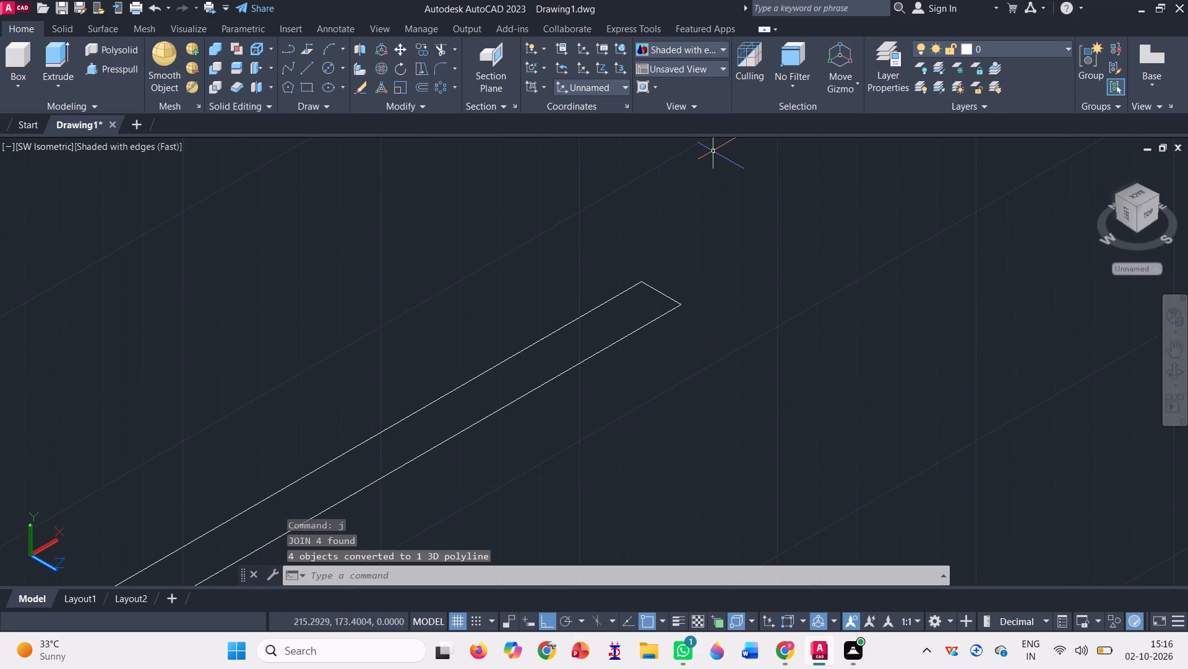
scroll(736, 267, down, 1)
scroll(803, 299, down, 2)
scroll(726, 216, up, 1)
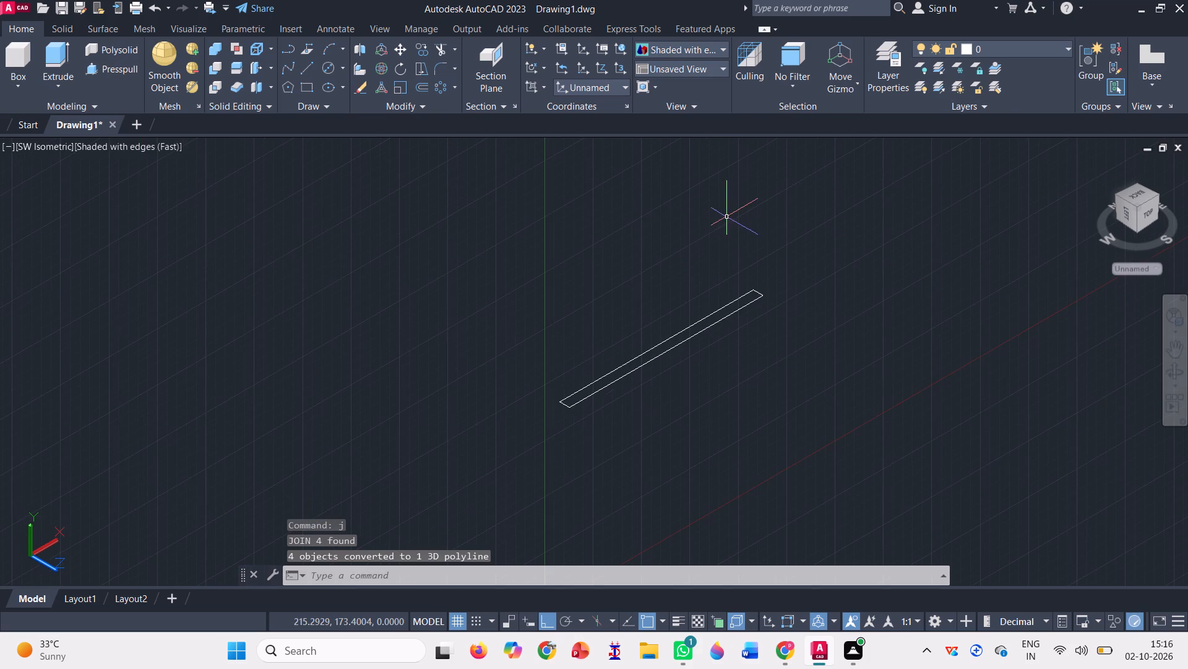
scroll(726, 216, up, 1)
scroll(666, 290, down, 2)
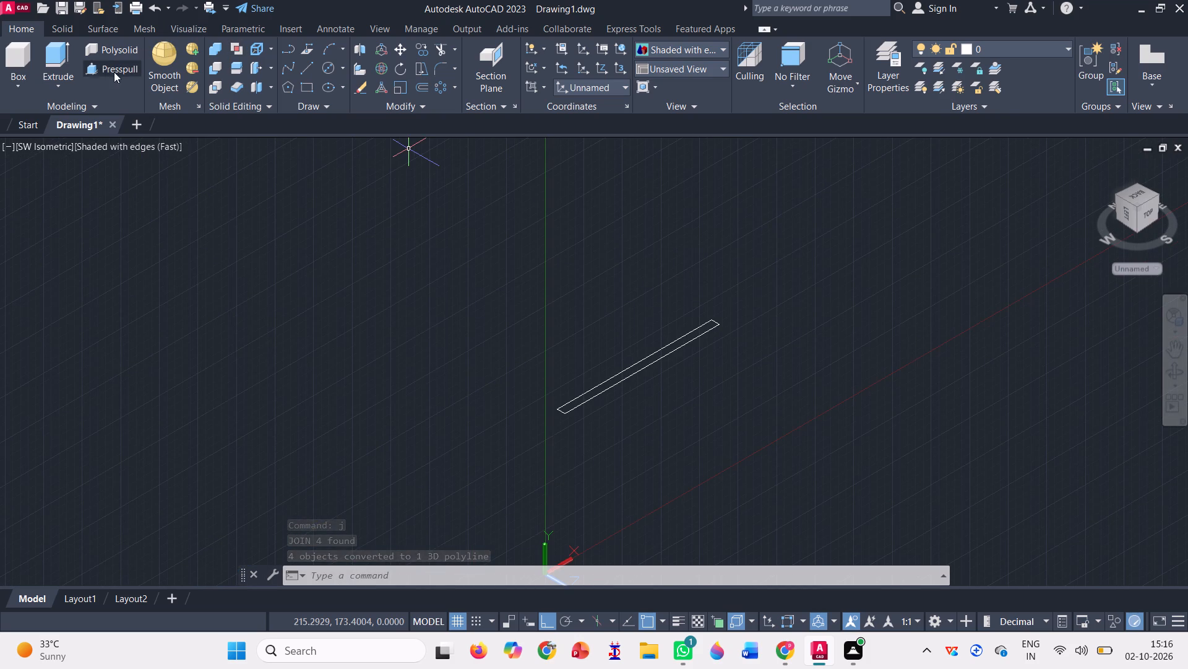
click(100, 66)
click(60, 60)
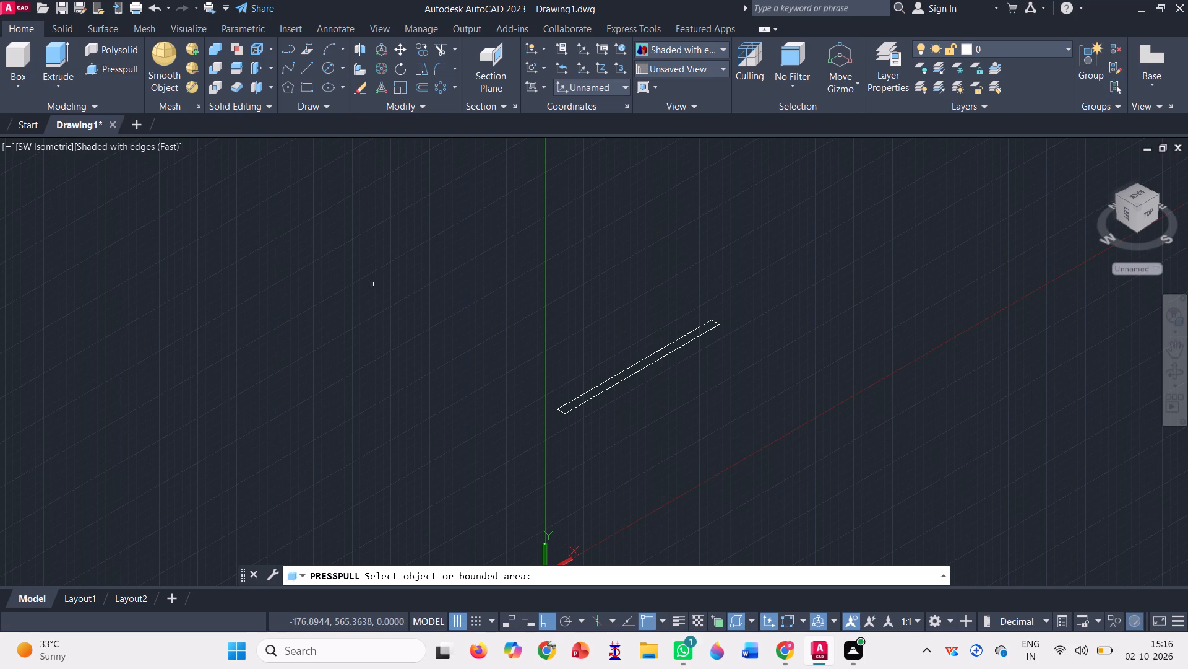
click(563, 409)
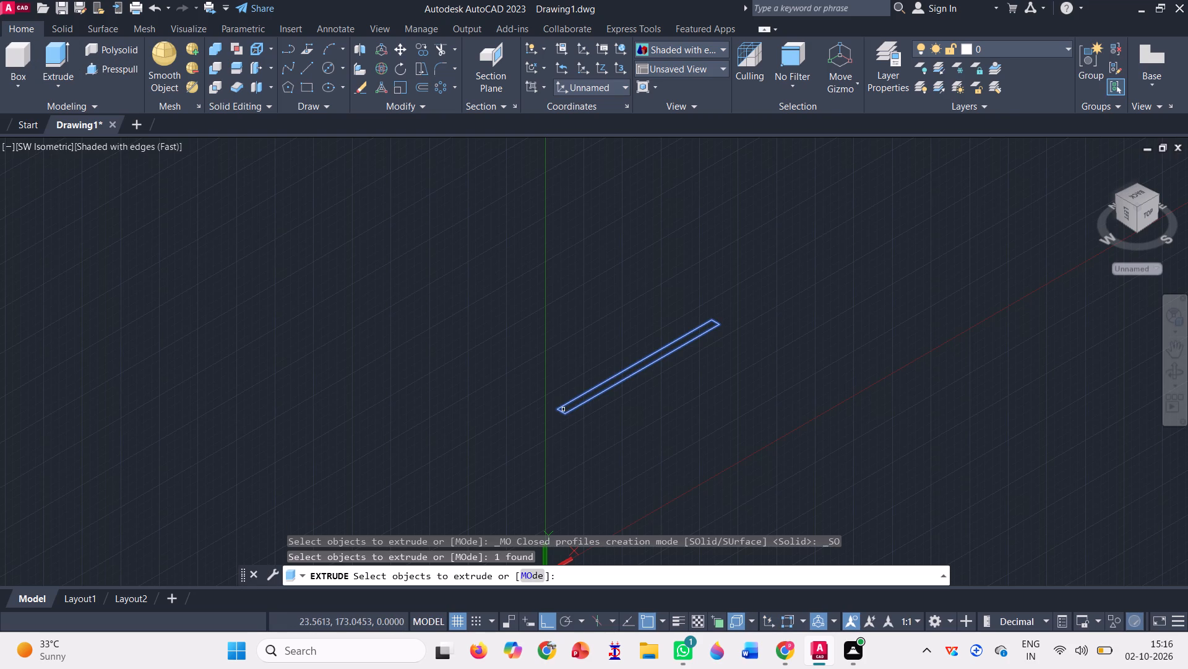
key(Return)
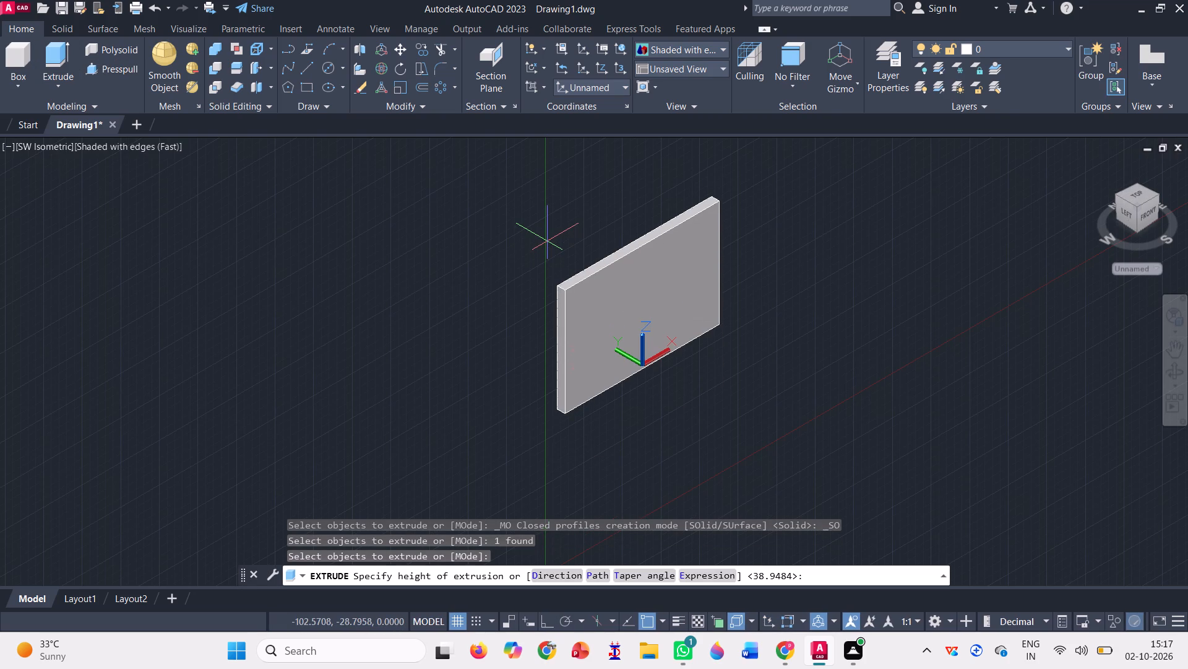
text(200)
key(Return)
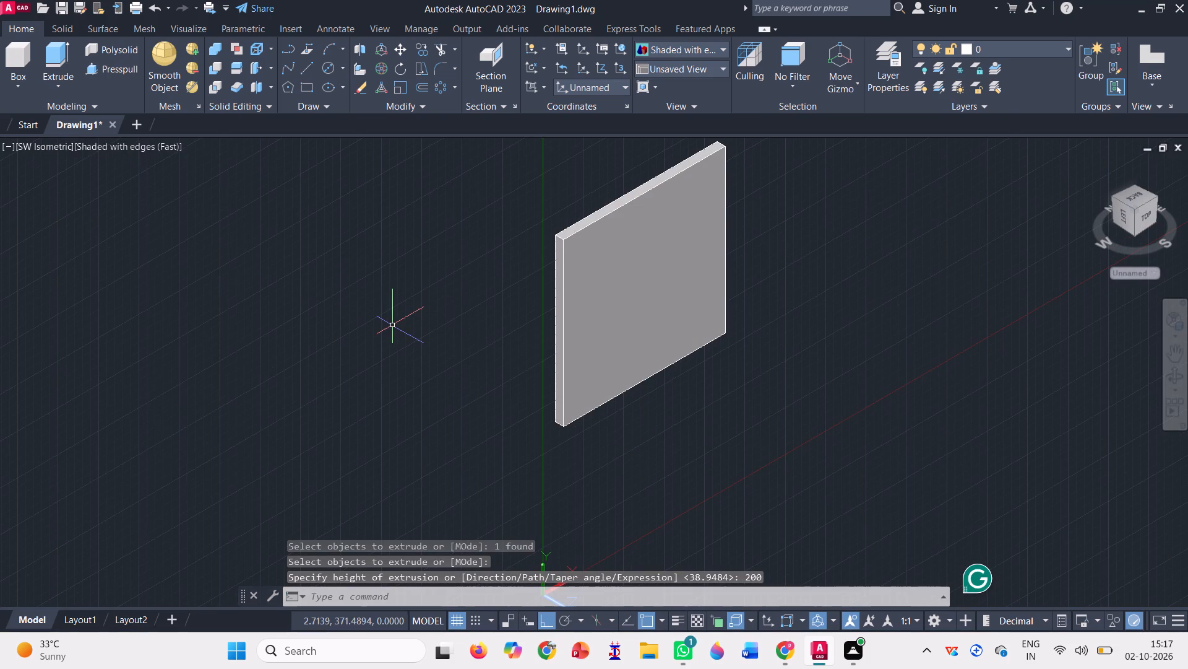
Draw a 30-long line straight down the plate's front face from the midpoint of its top front edge.
scroll(380, 316, down, 1)
scroll(609, 124, up, 1)
scroll(606, 210, up, 1)
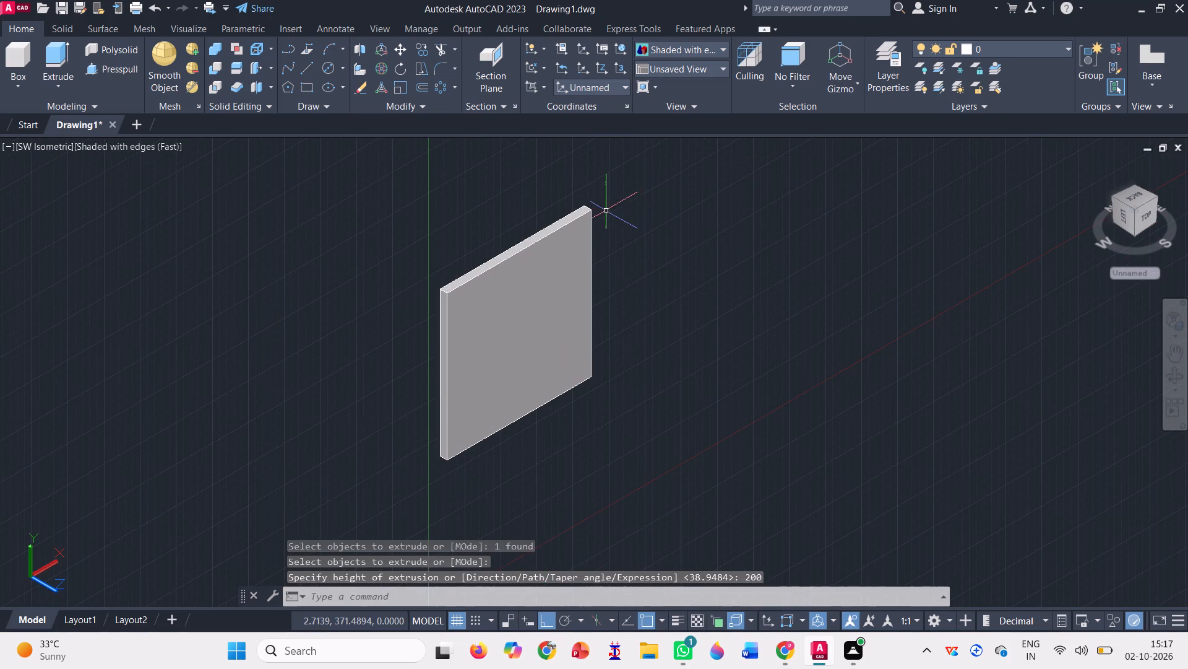
click(310, 75)
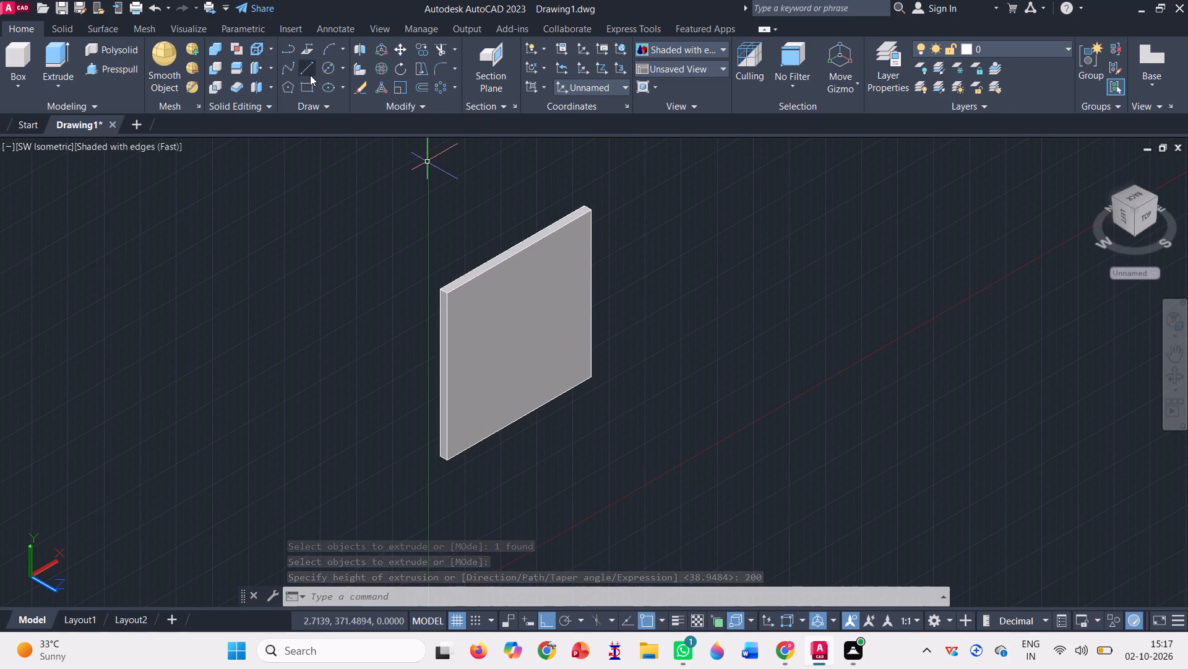
click(523, 254)
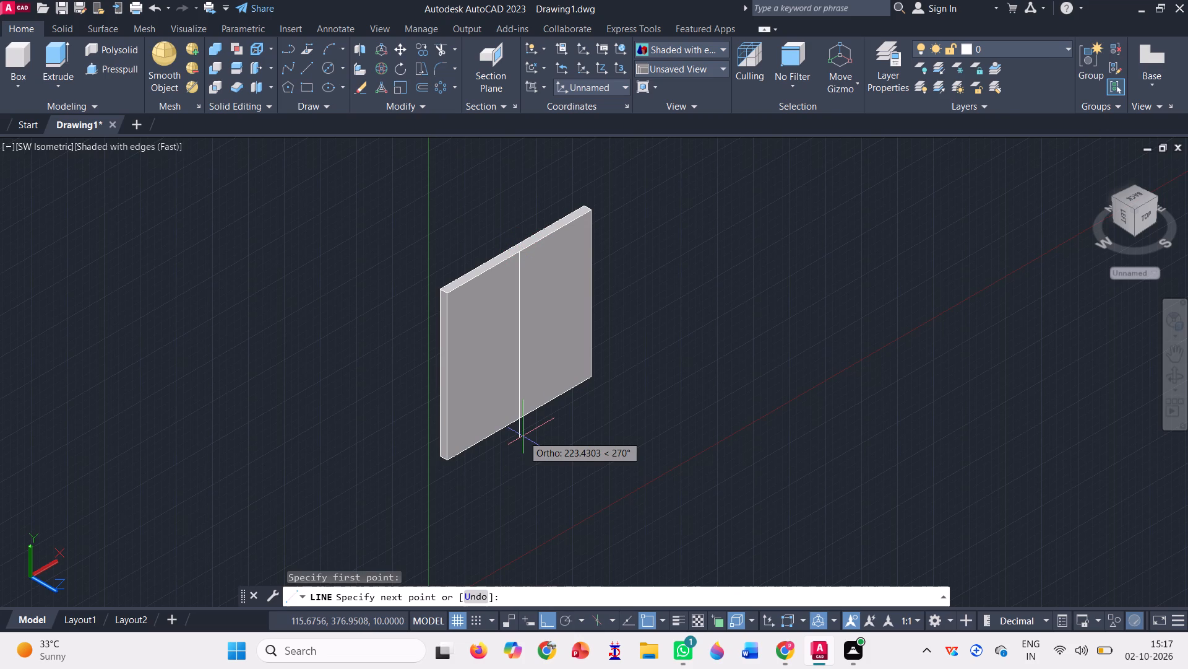
text(30)
key(Return)
key(Return)
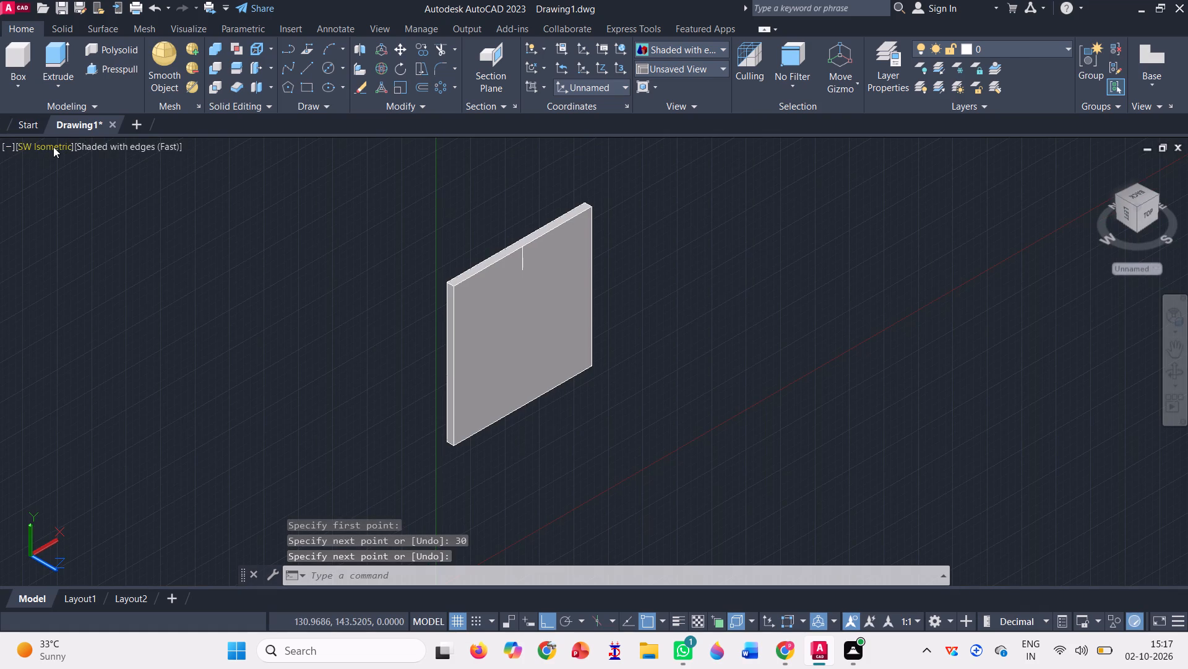
Switch the viewport to the Front view.
click(53, 147)
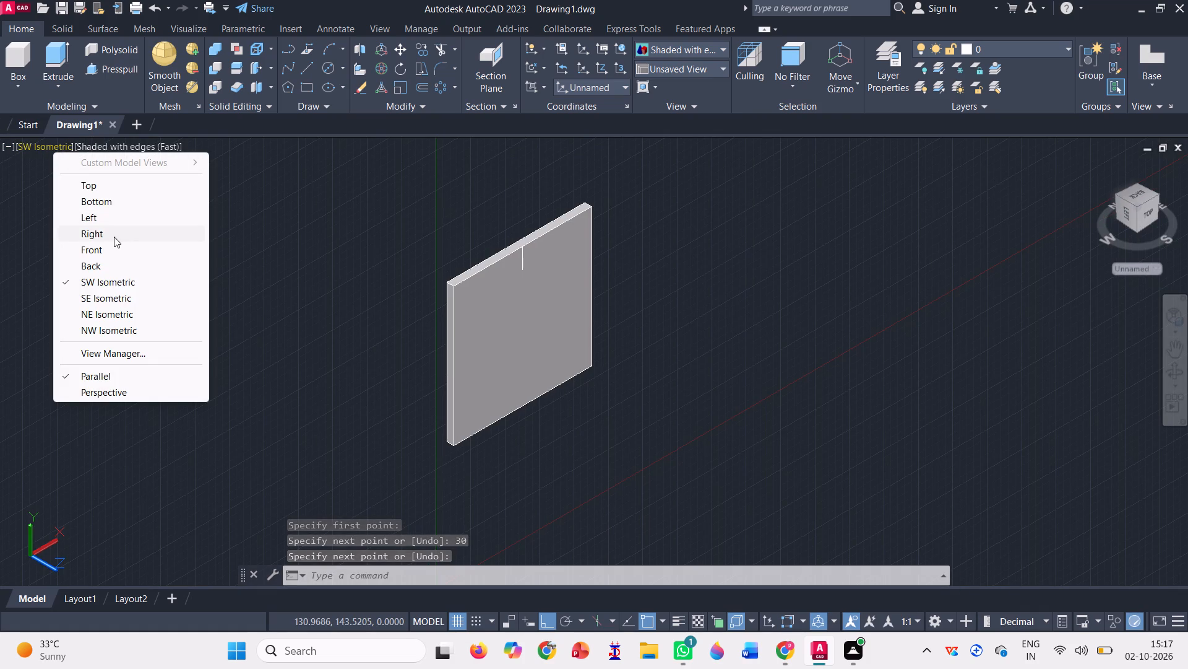
click(106, 251)
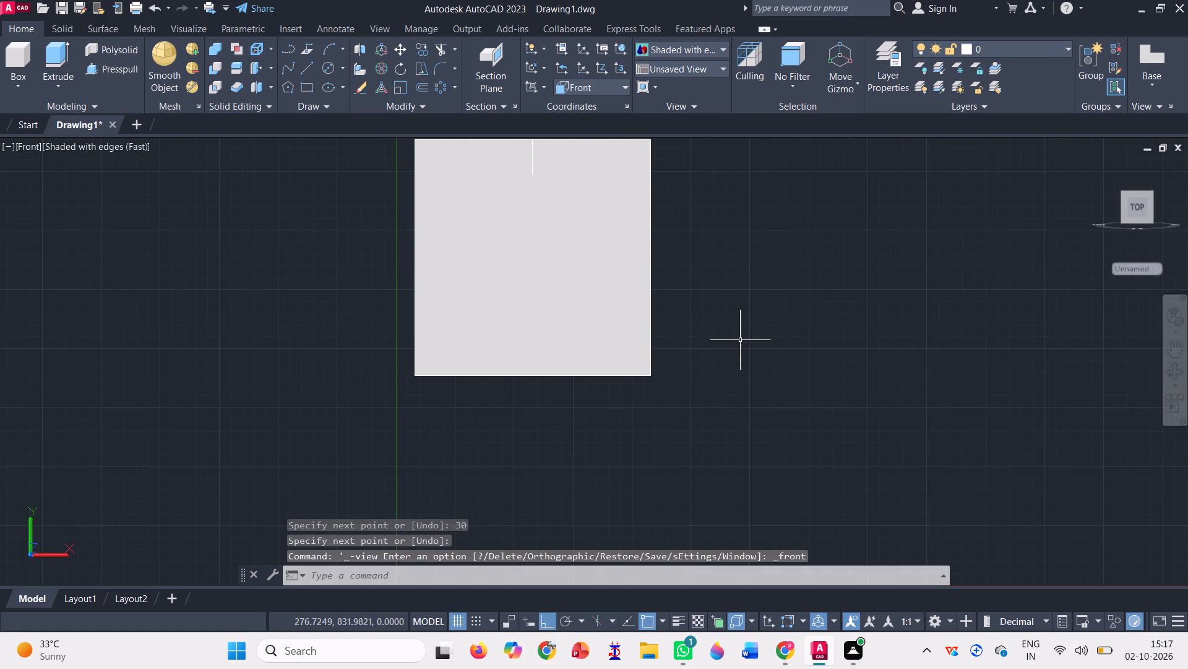
Draw two concentric circles of diameter 60 and 16 centred on the lower end of the 30-long line.
scroll(705, 356, down, 1)
scroll(665, 180, down, 1)
scroll(665, 180, up, 3)
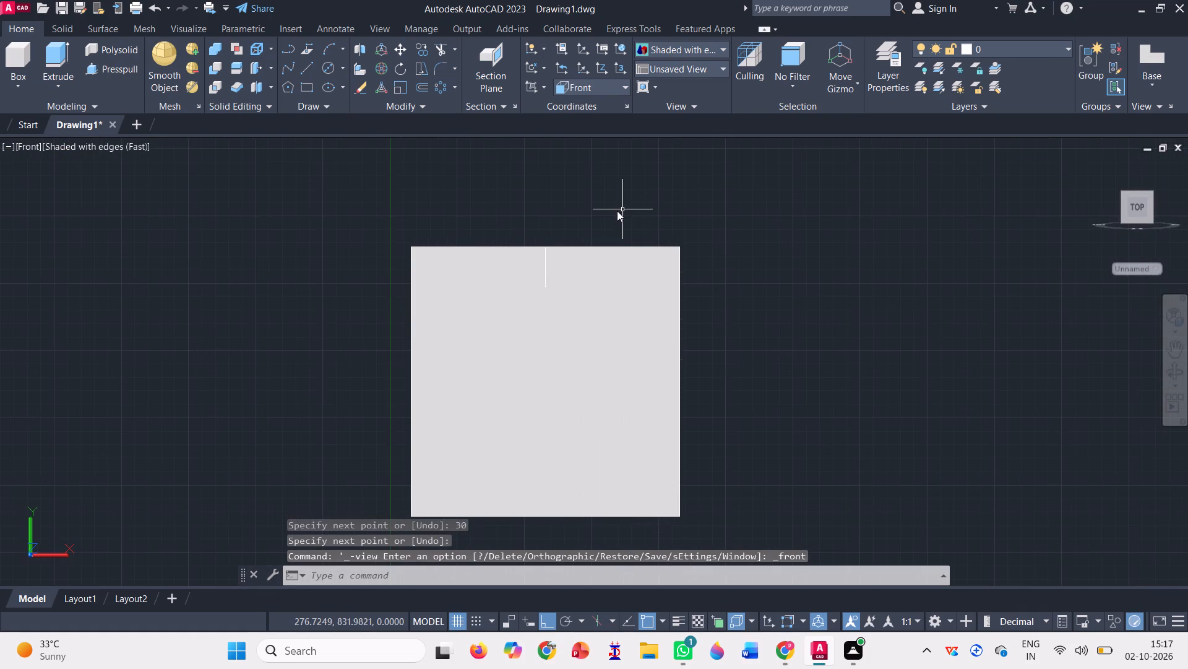
click(327, 66)
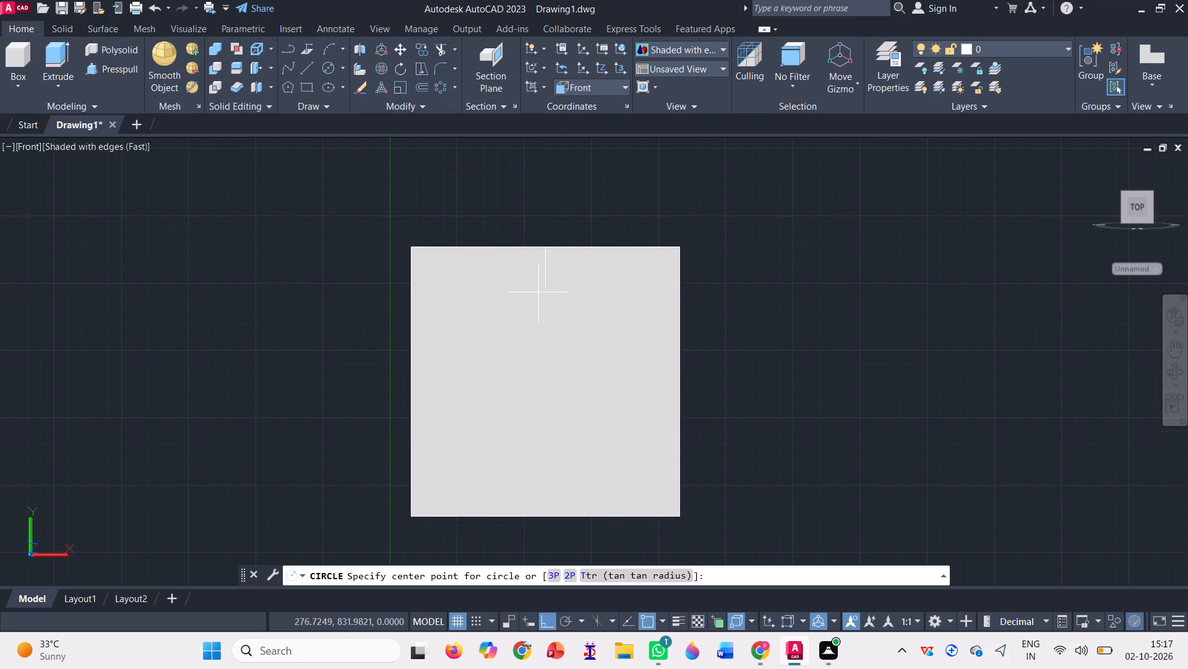
click(549, 286)
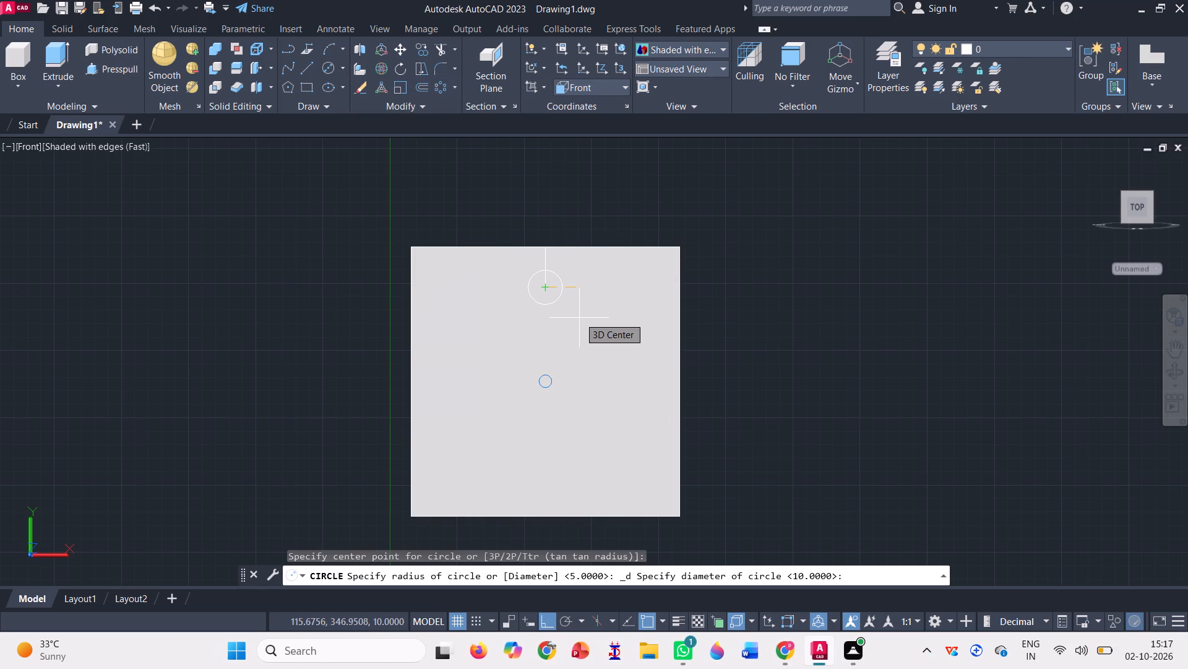
text(60)
key(Return)
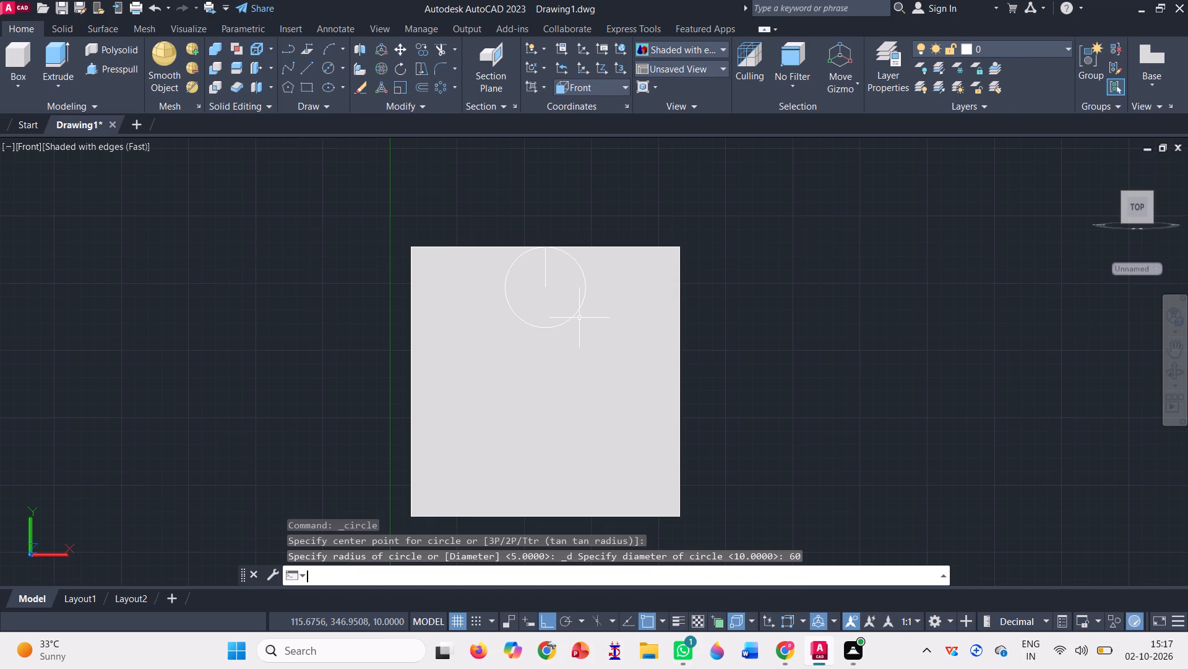
click(328, 71)
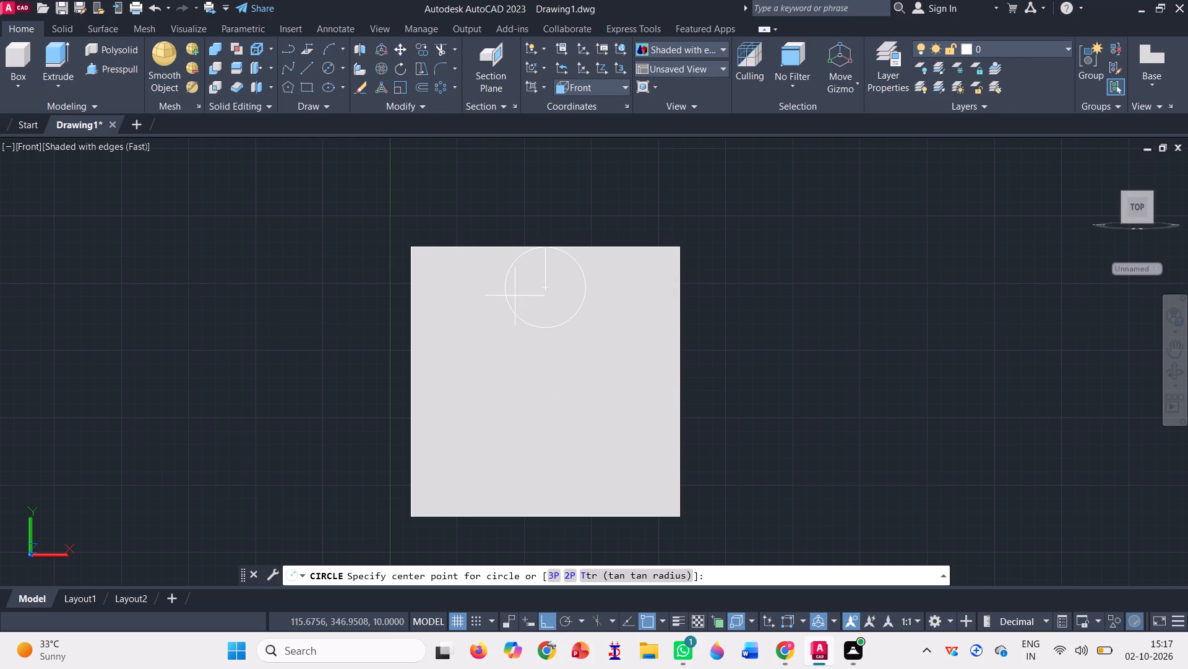
click(543, 289)
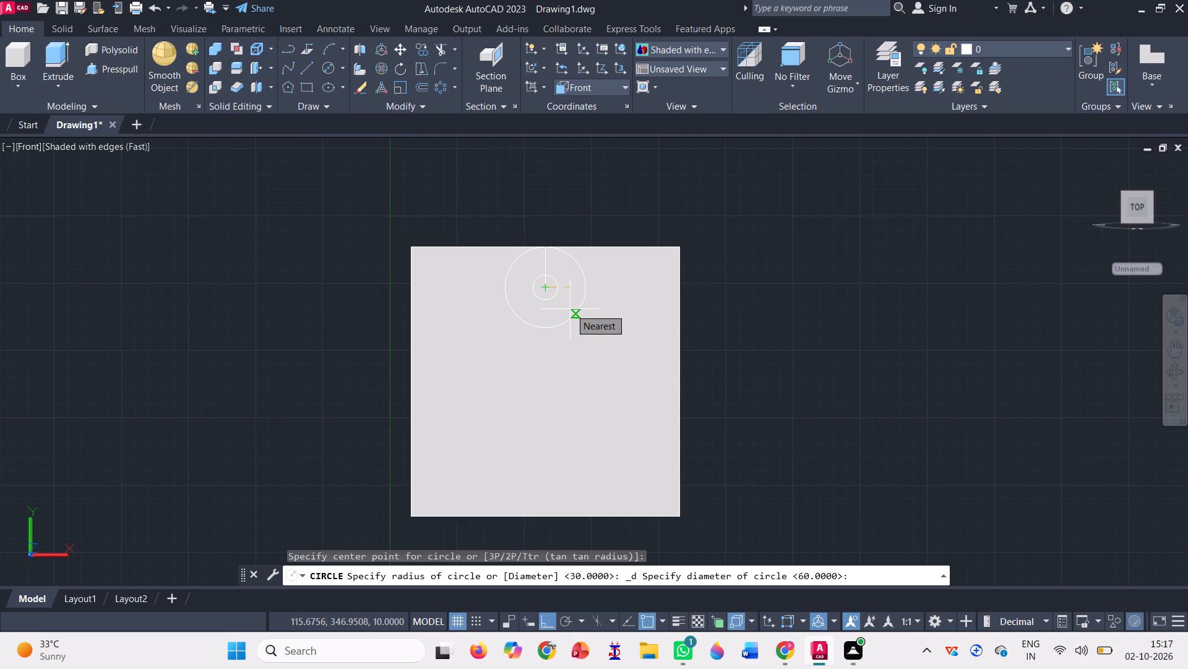
text(16)
key(Return)
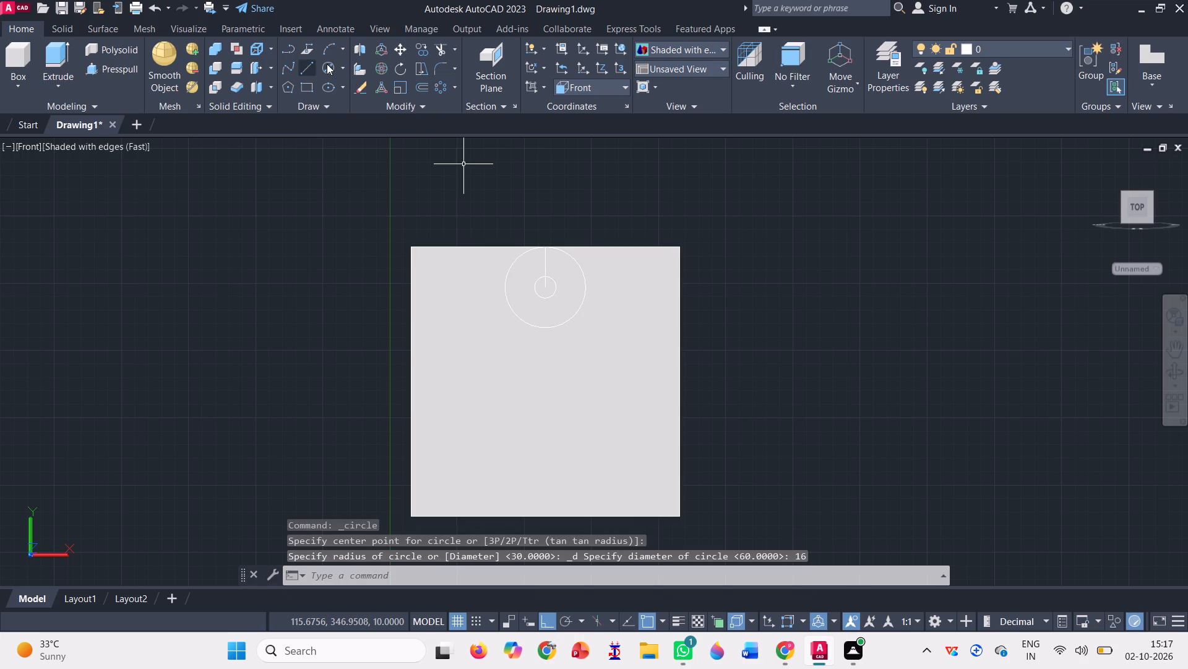
Draw a concentric circle of diameter 40 centred on the same lower end of the line.
click(327, 64)
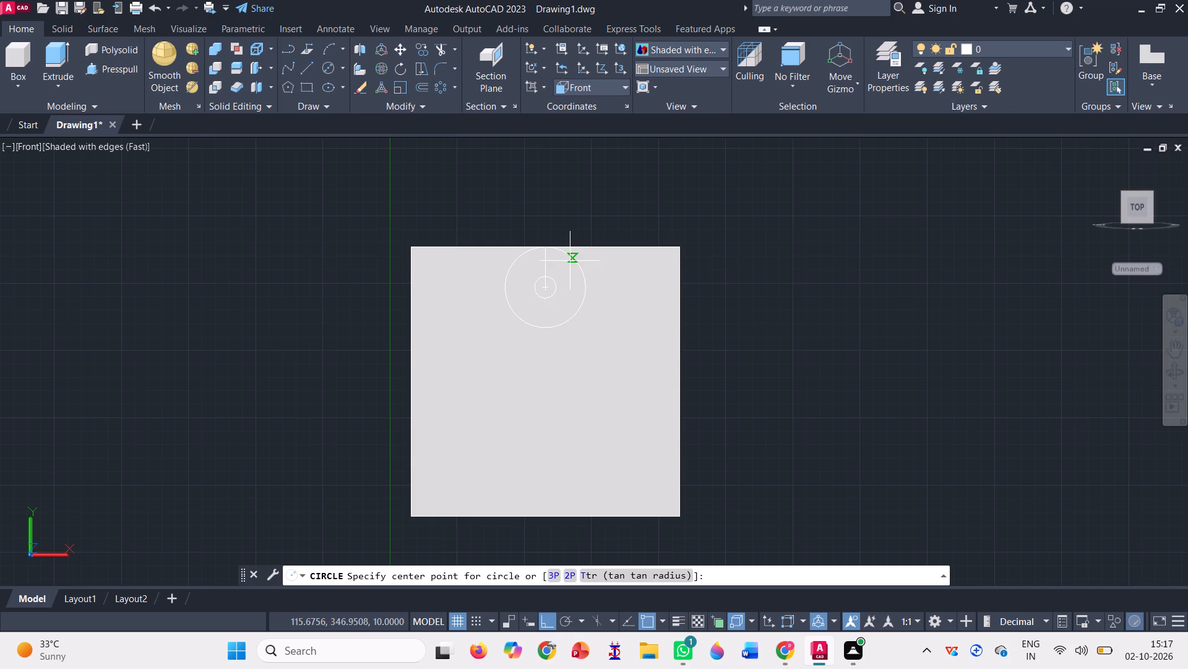
scroll(570, 260, up, 2)
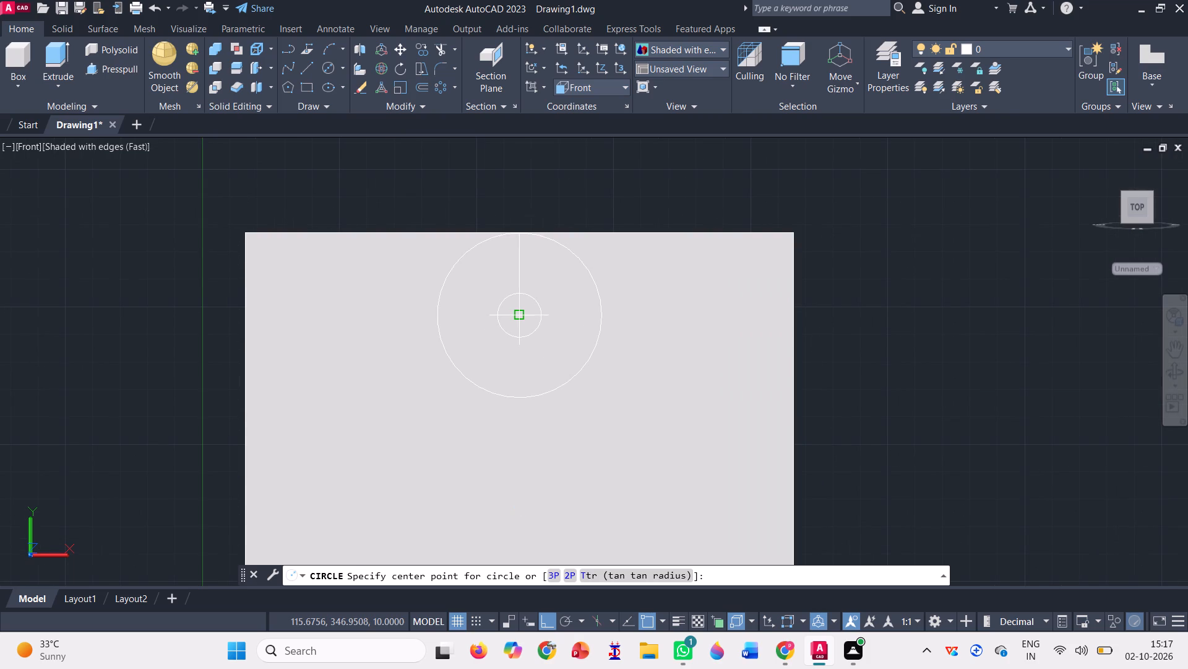
click(521, 316)
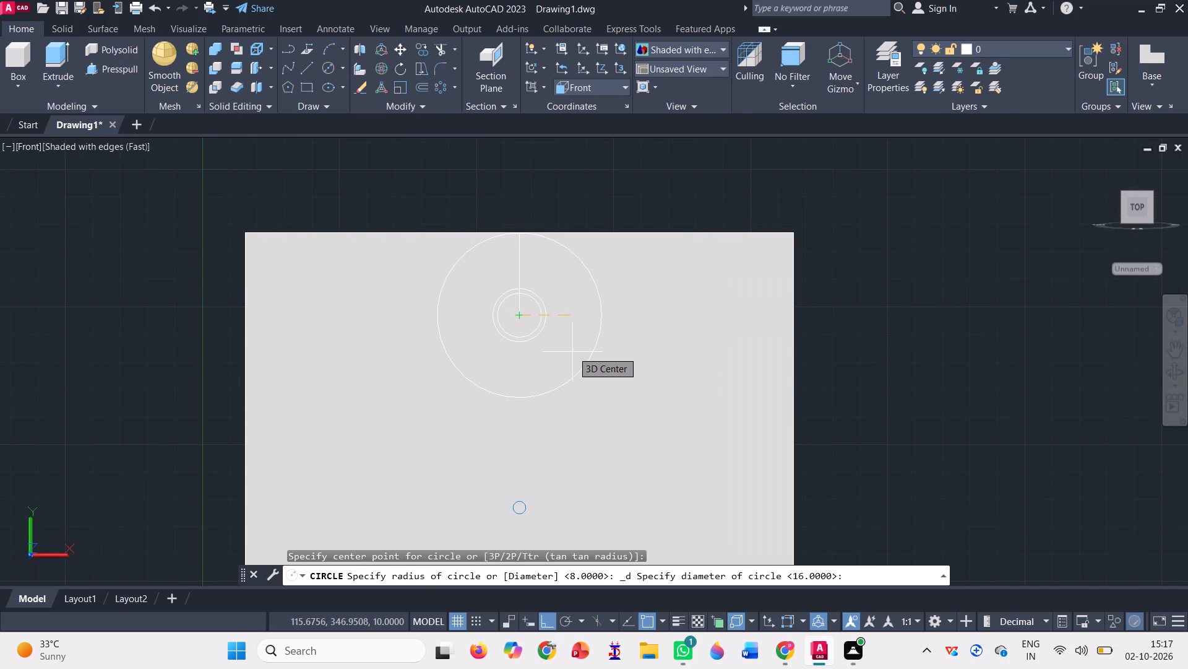
text(40)
key(Return)
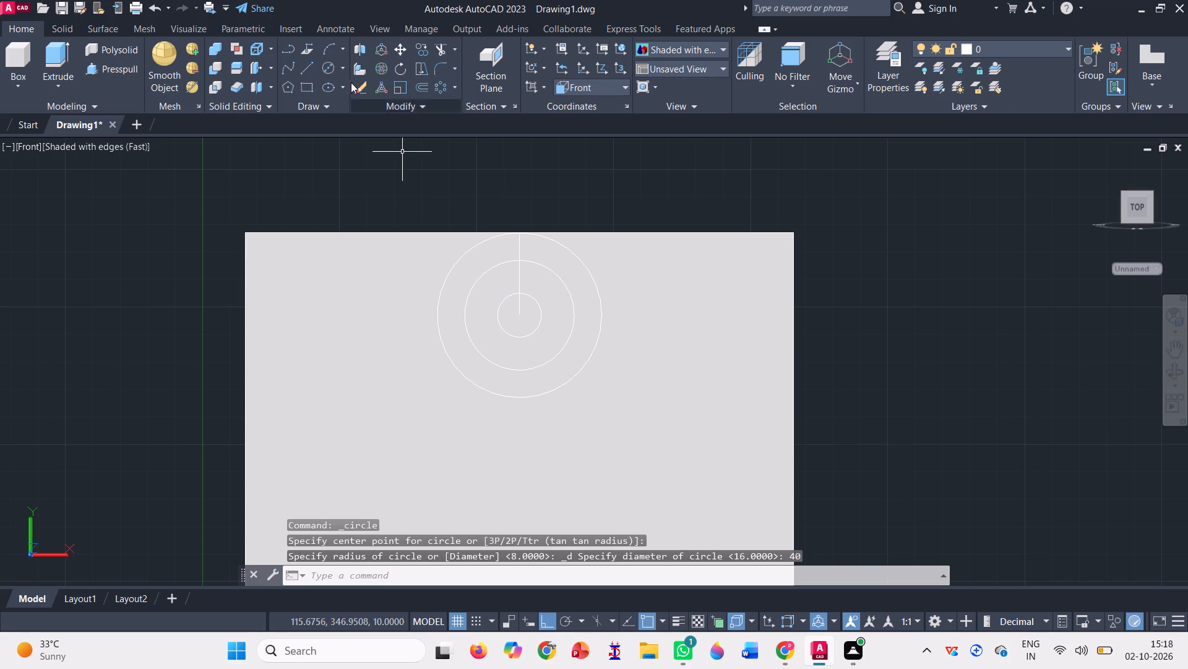
Draw a circle of diameter 10 centred on the top point of the 40-diameter circle, where the vertical line crosses it.
click(327, 63)
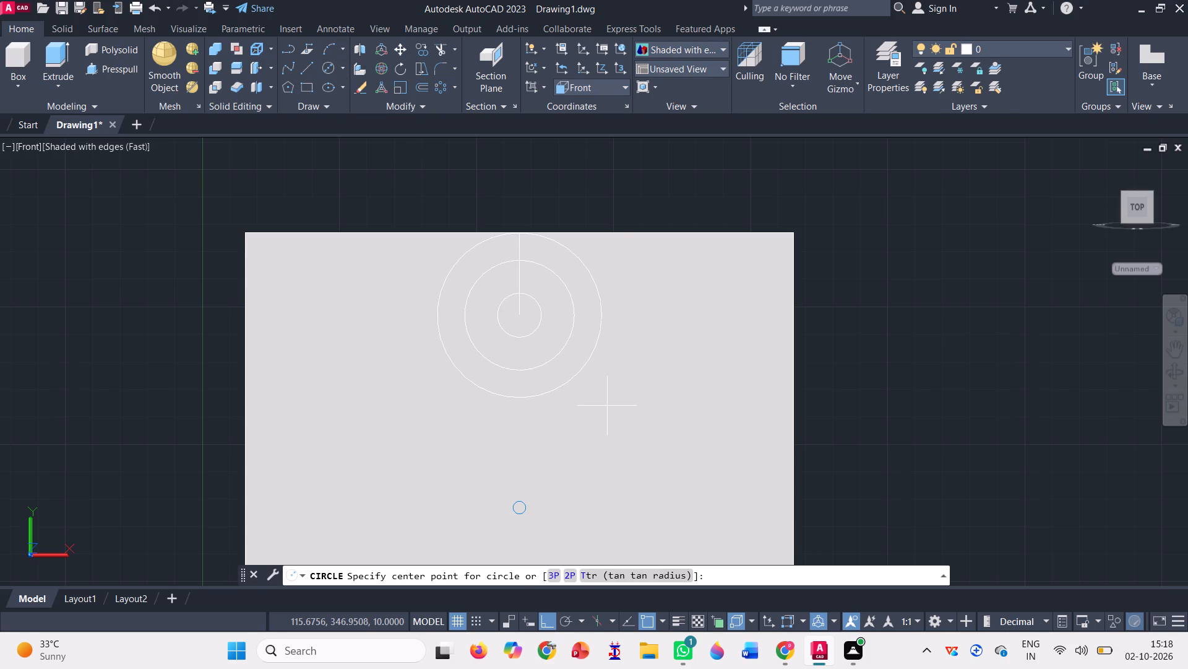
click(520, 263)
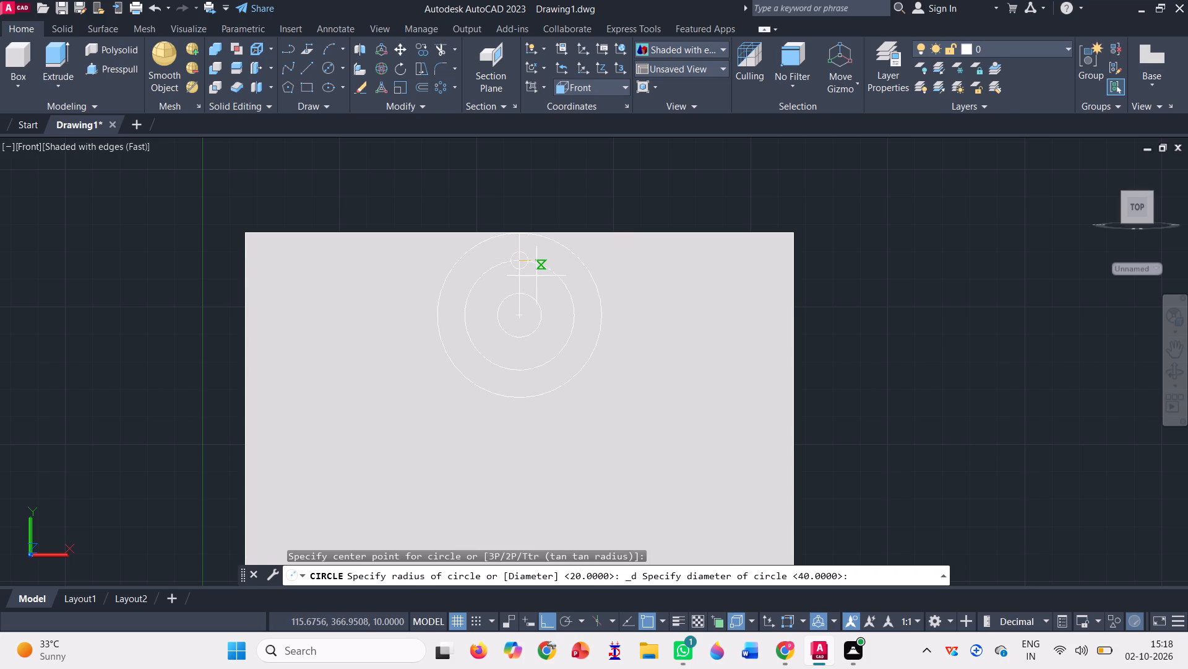
text(10)
key(Return)
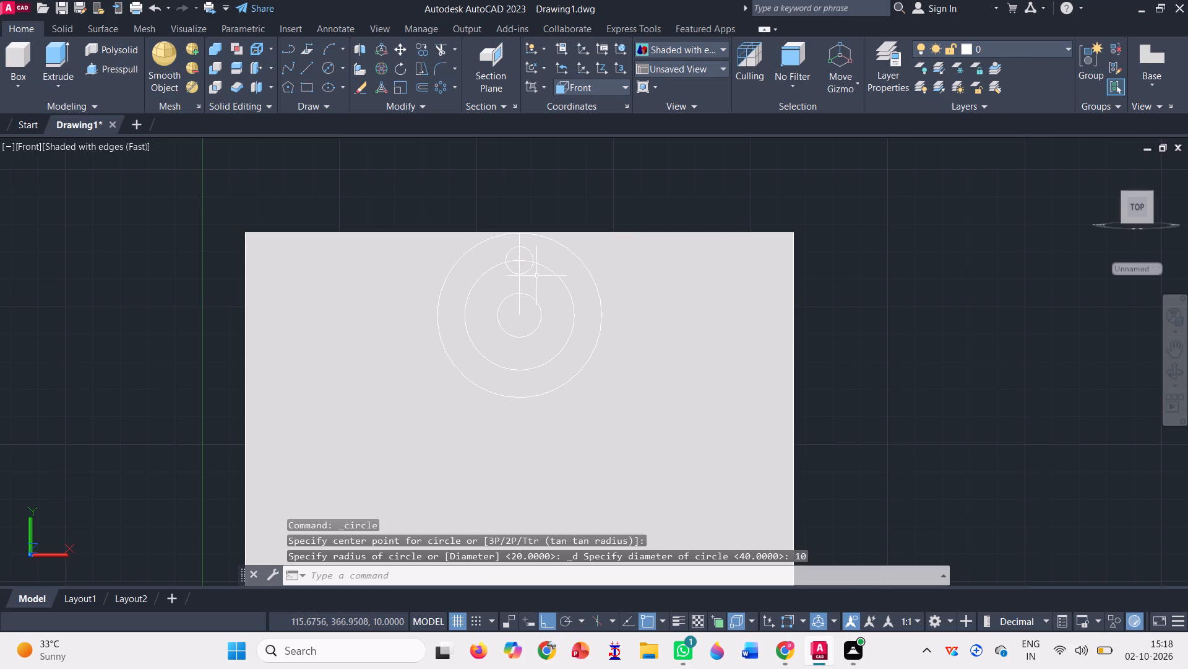
Polar-array the 10-diameter circle about the centre of the concentric circles with 4 items over 360 degrees.
click(444, 89)
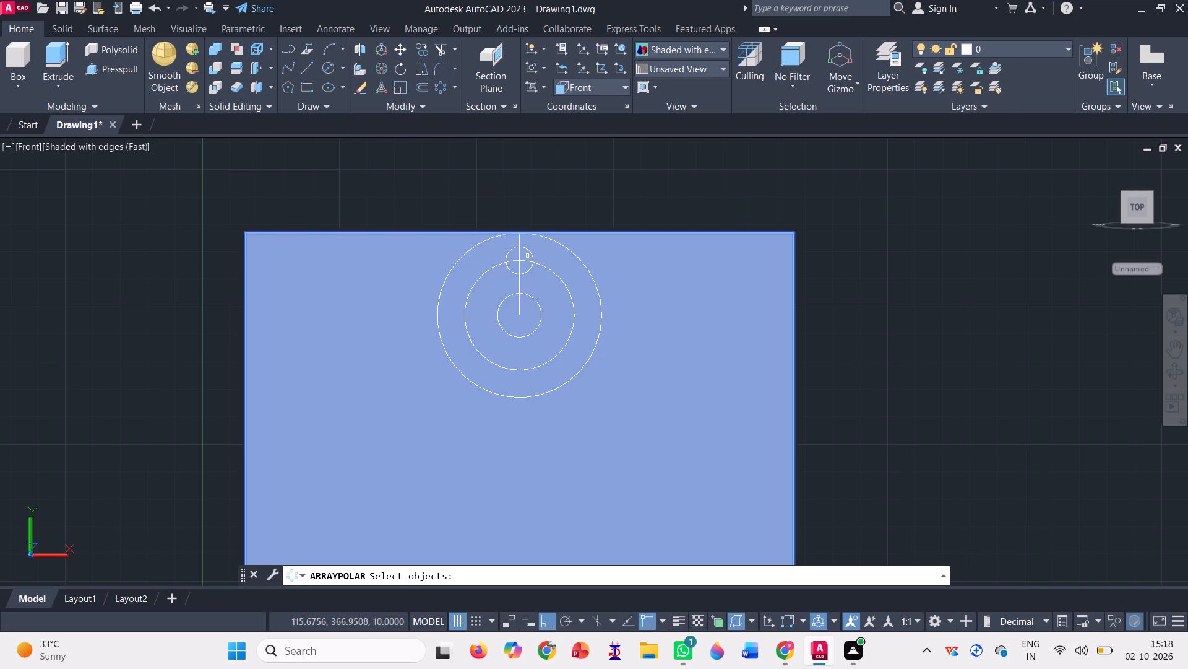
click(533, 254)
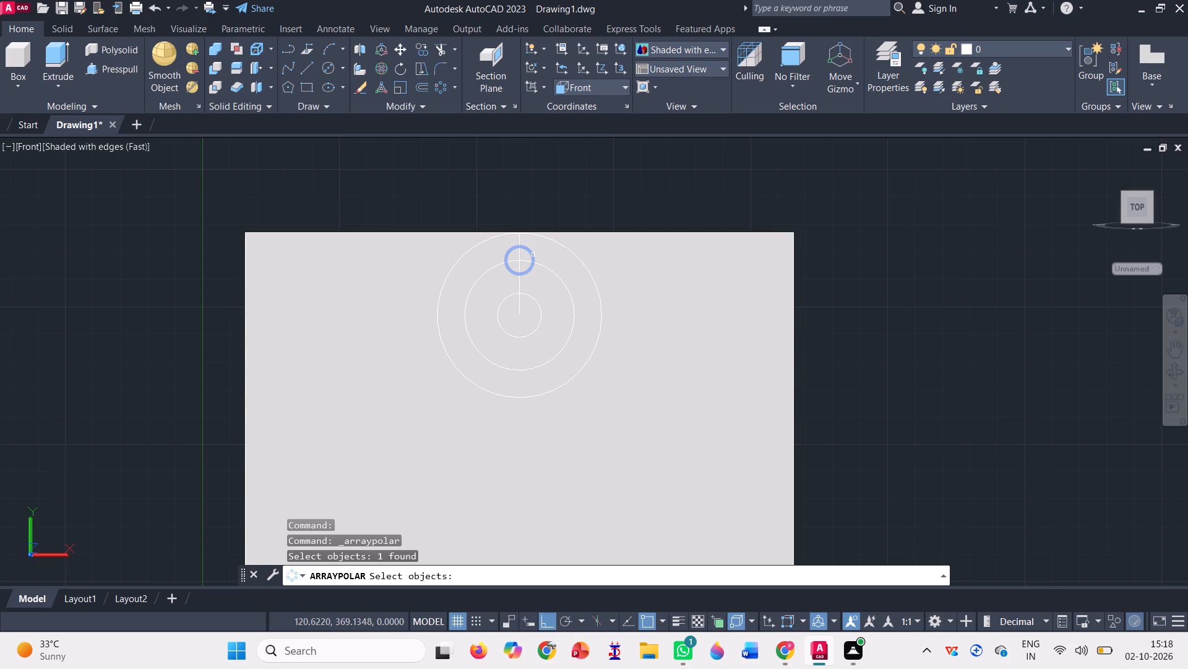
key(Return)
click(521, 317)
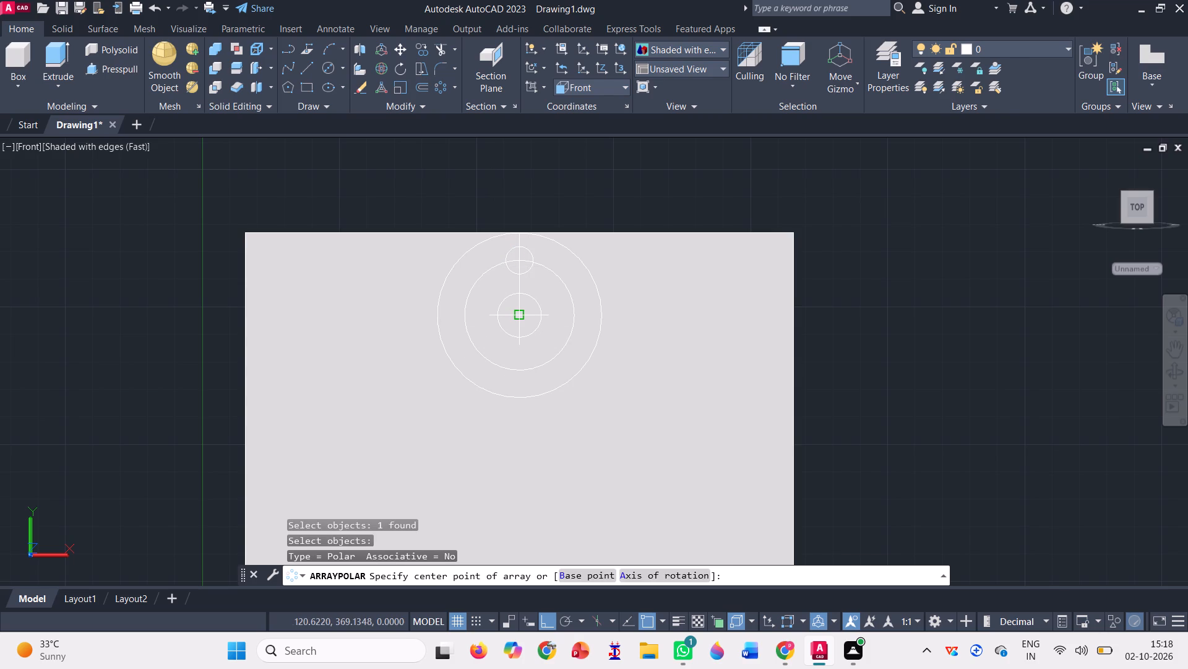
click(204, 46)
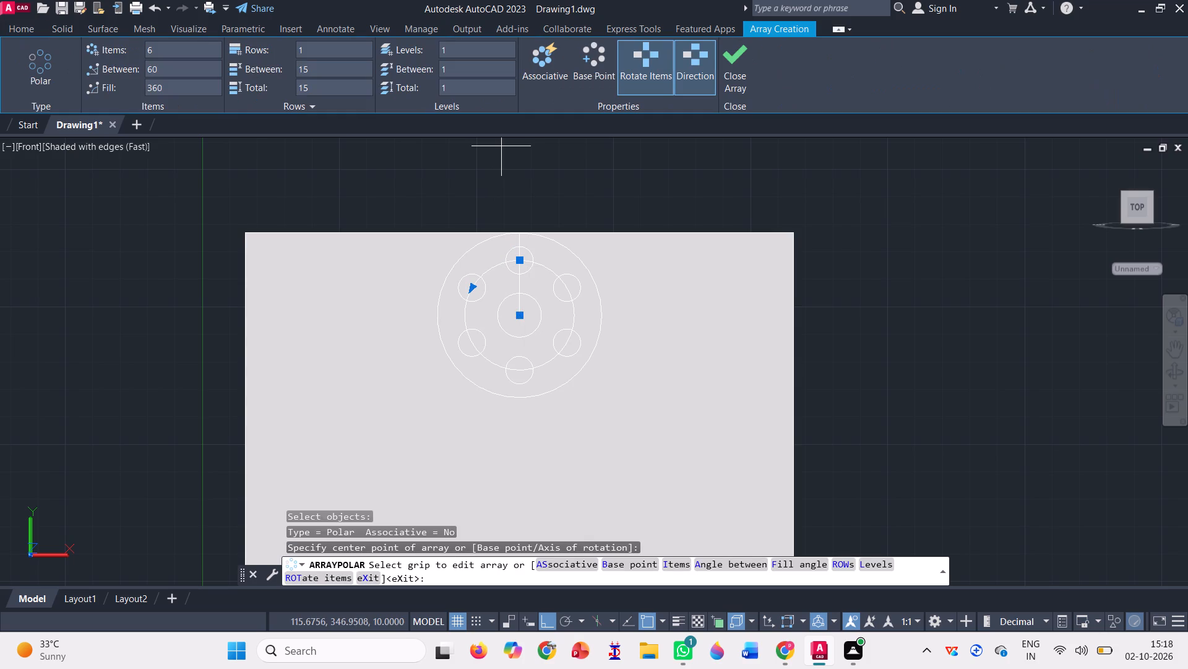
key(BackSpace)
key(4)
key(Return)
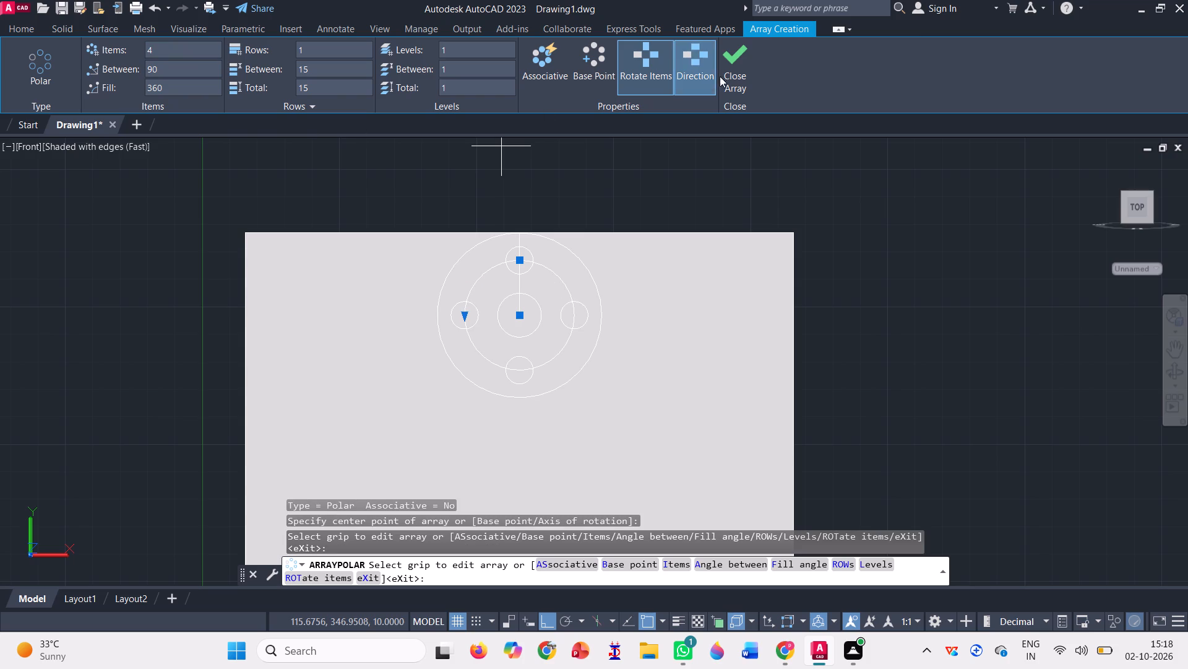
click(738, 58)
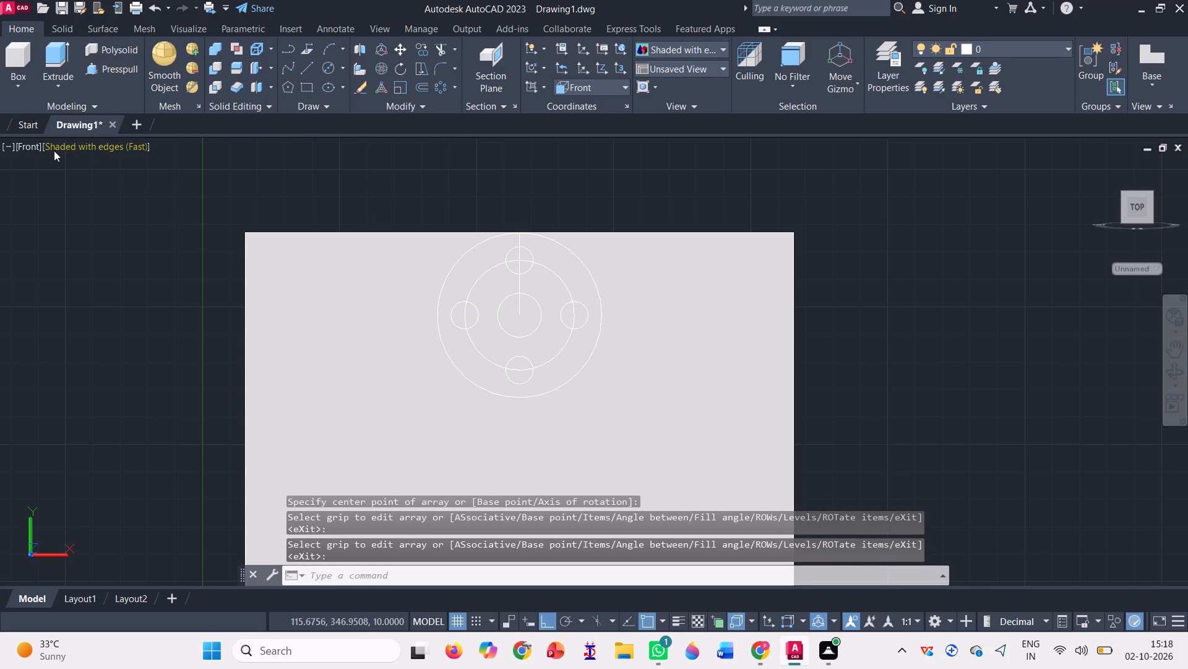
Switch to the SW Isometric view and delete the vertical construction line inside the hole pattern.
click(35, 146)
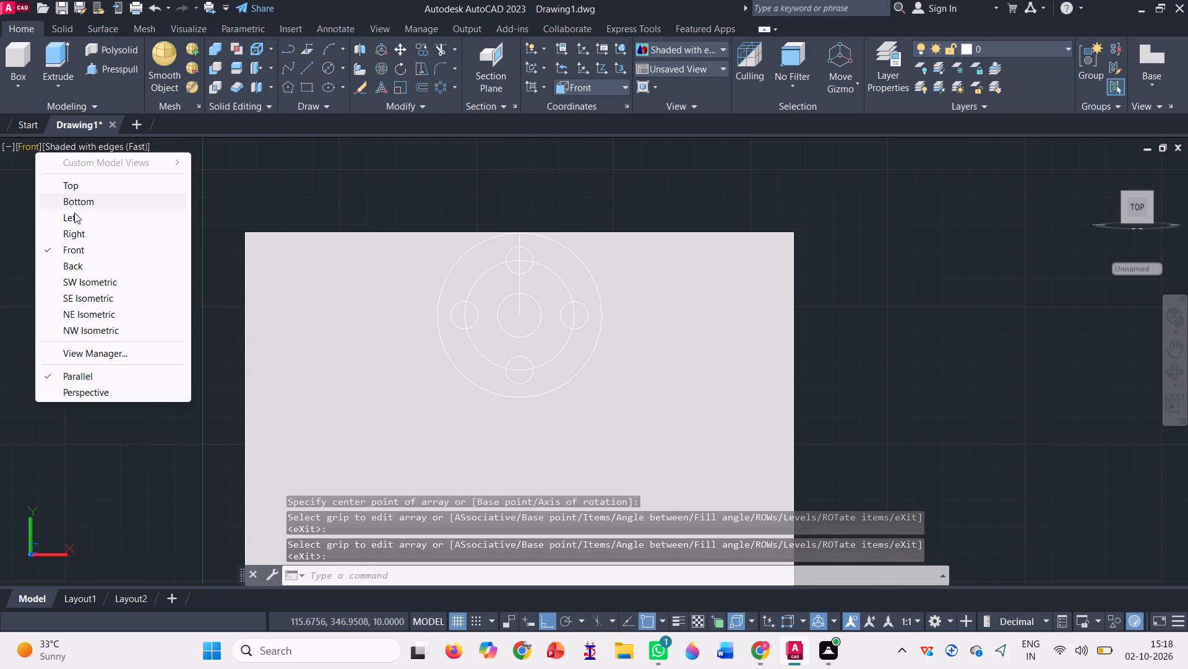
click(85, 282)
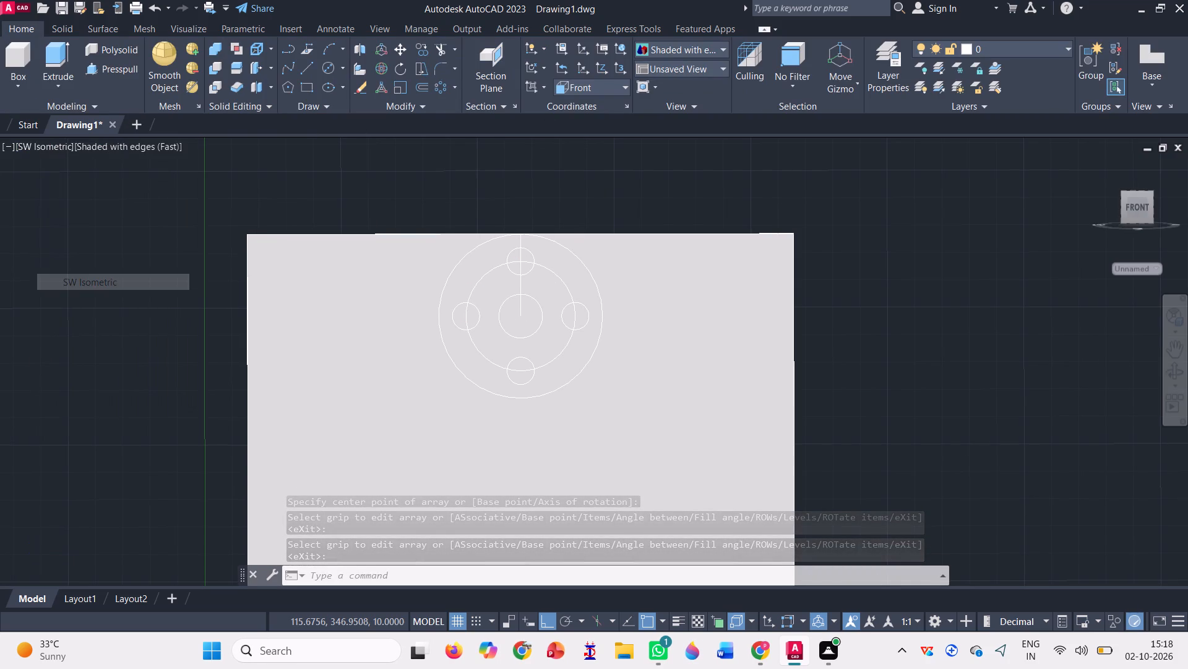
scroll(427, 271, down, 1)
scroll(541, 230, up, 2)
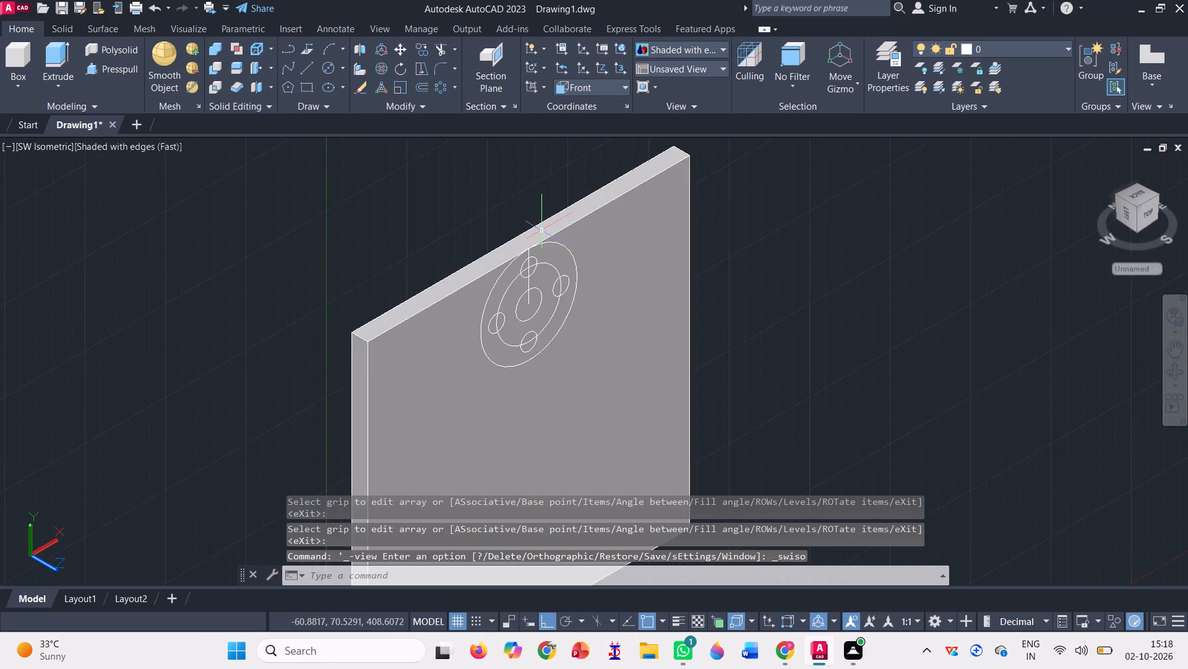
scroll(541, 230, up, 1)
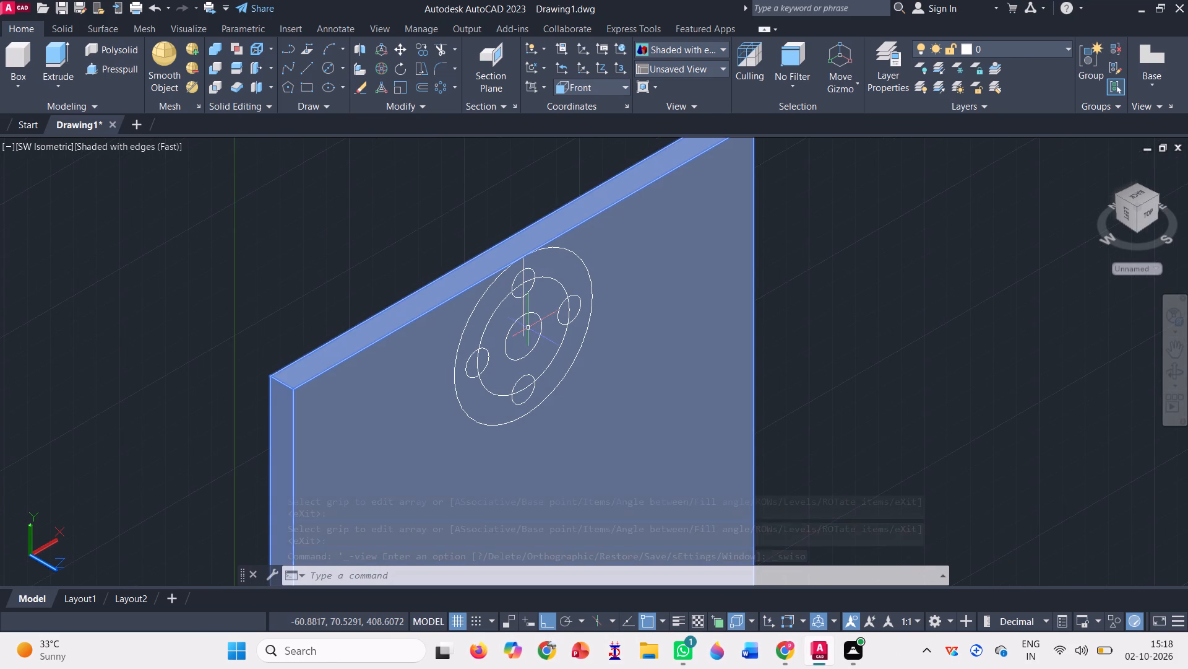
click(524, 328)
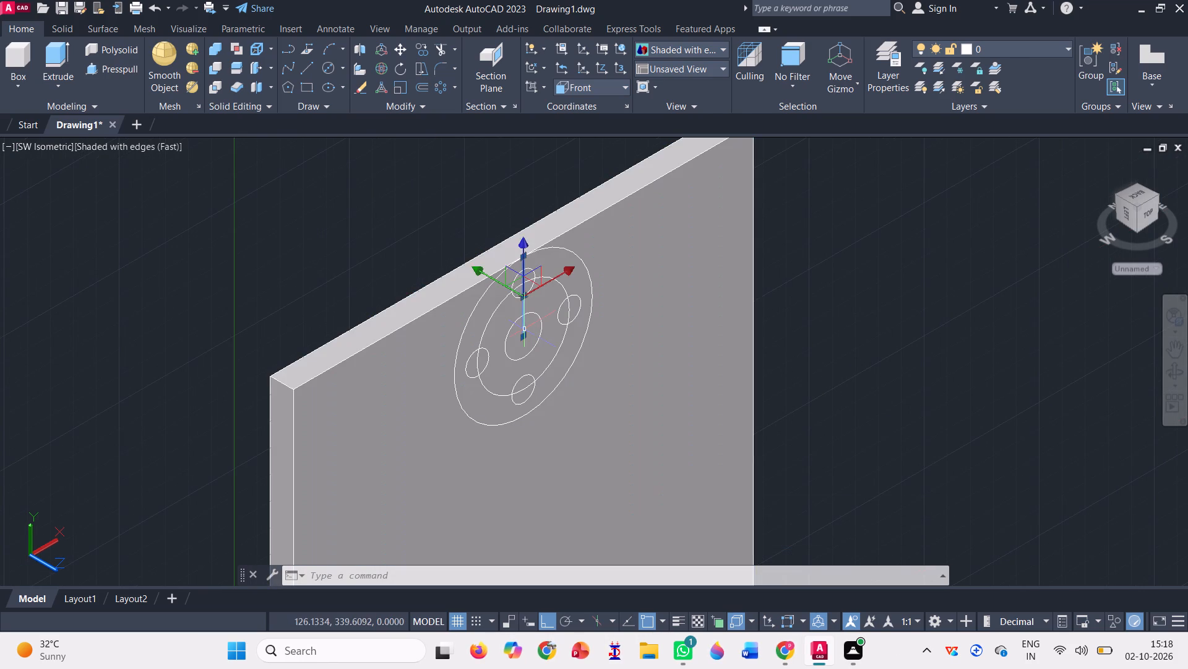
key(Delete)
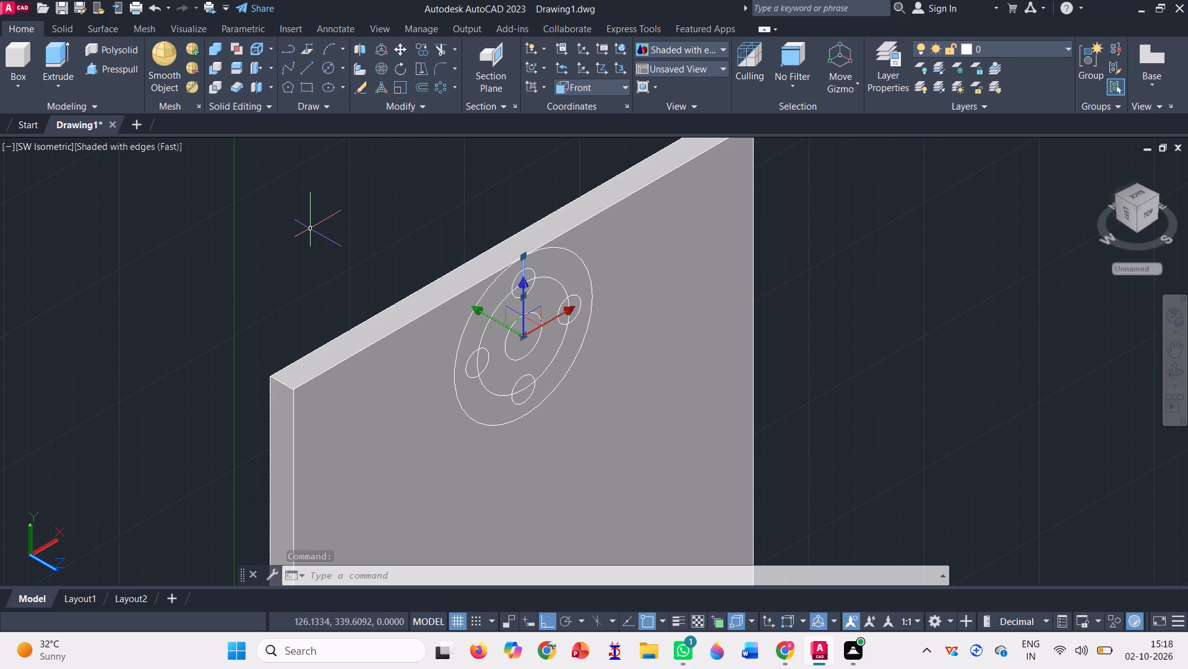
key(Delete)
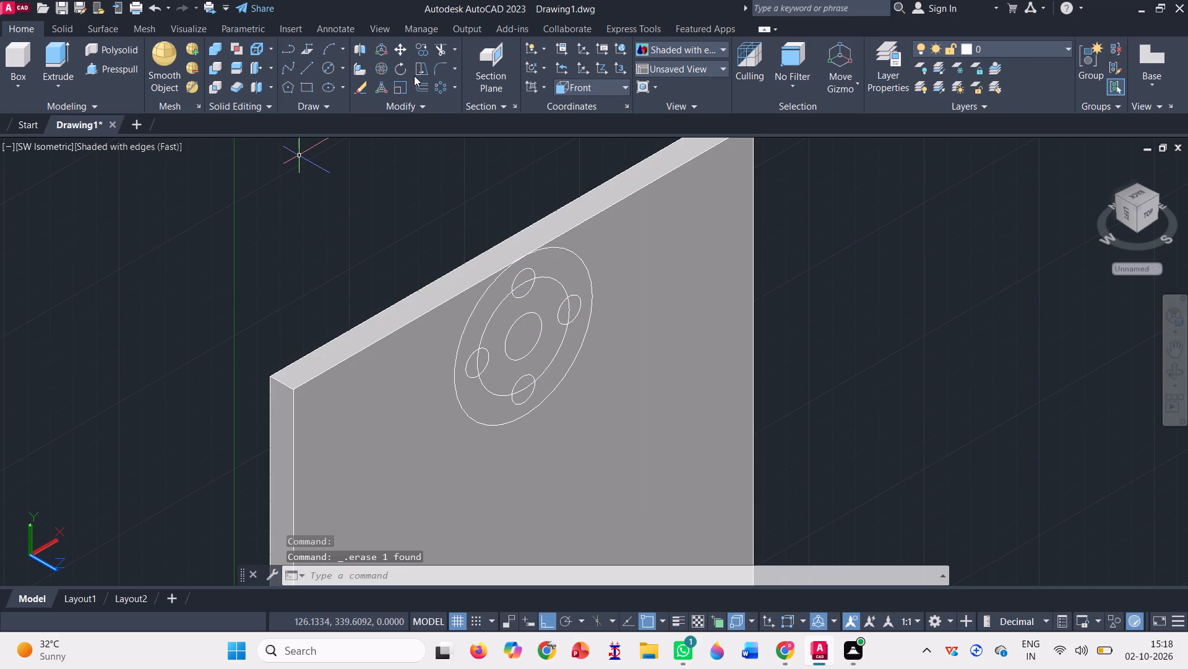
Cut the central 16-diameter circle through the full plate thickness with Presspull.
click(107, 72)
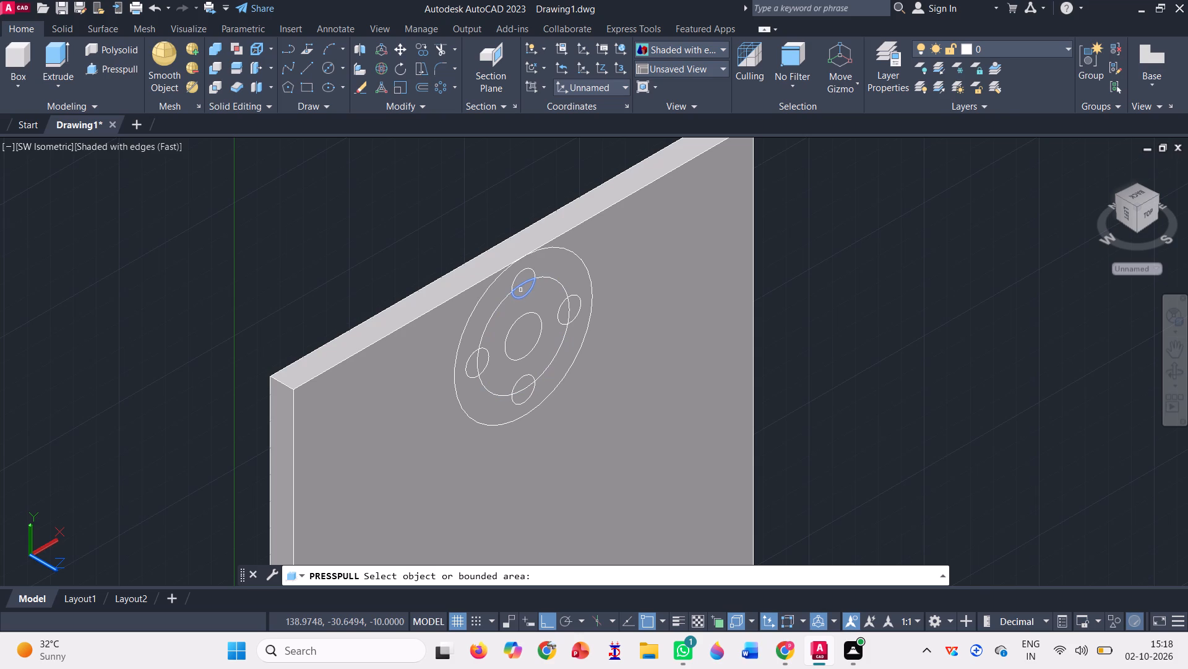
click(524, 336)
click(387, 255)
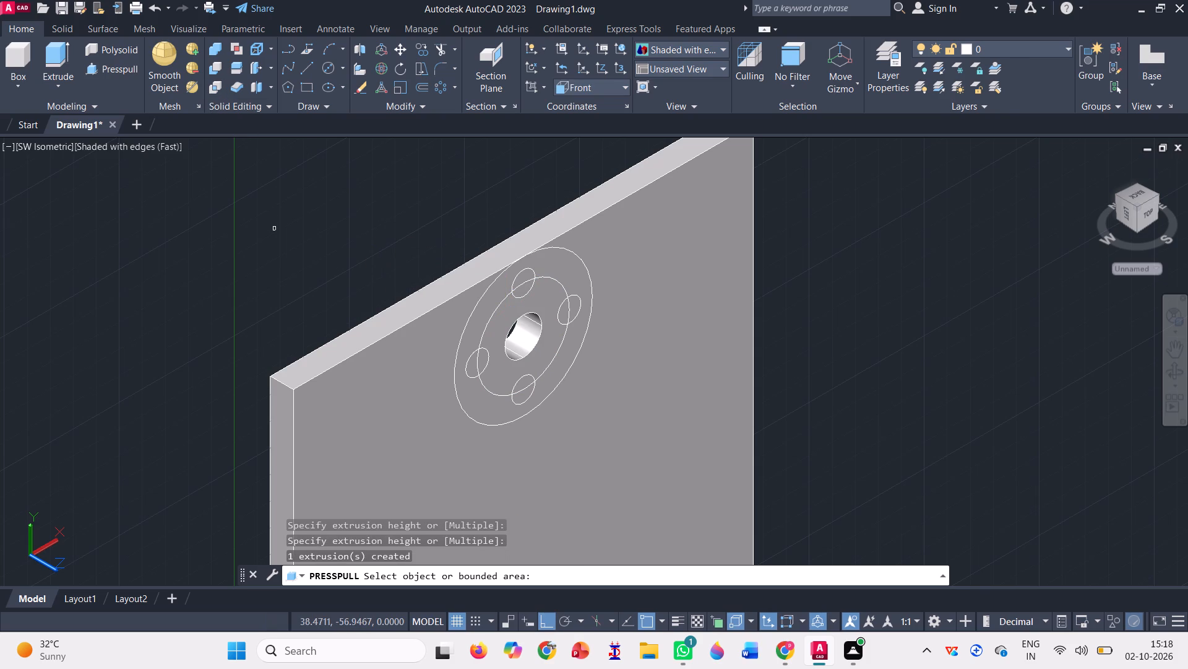
key(Escape)
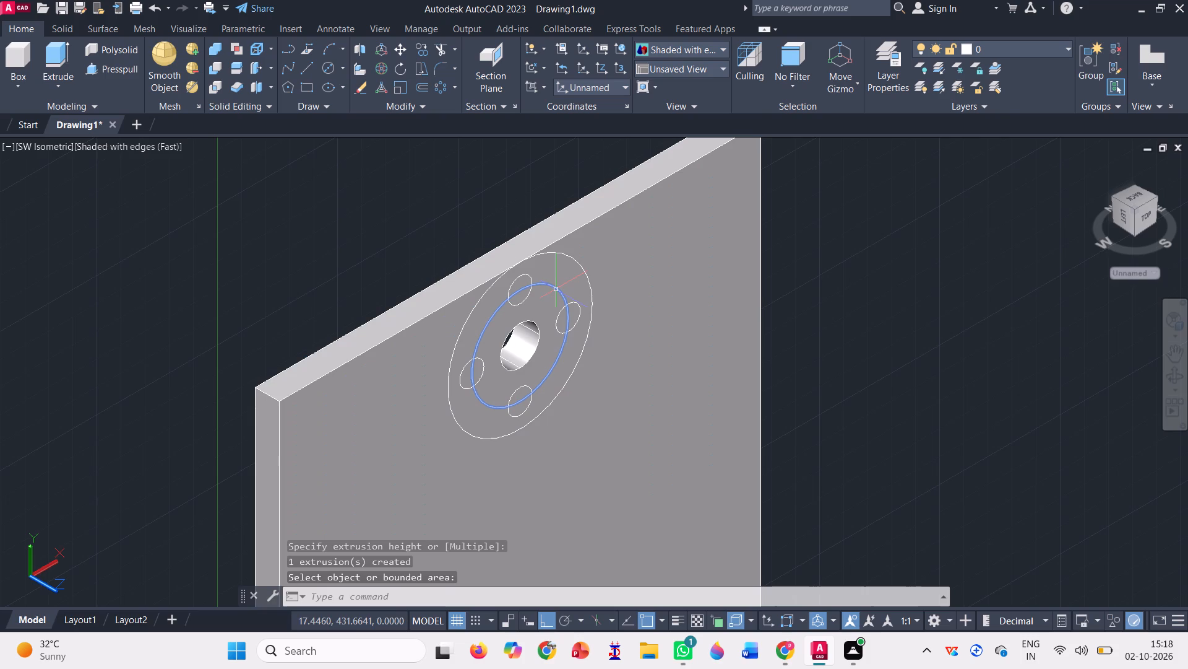
Delete the 40-diameter construction circle that runs through the four small circles.
click(556, 289)
key(Delete)
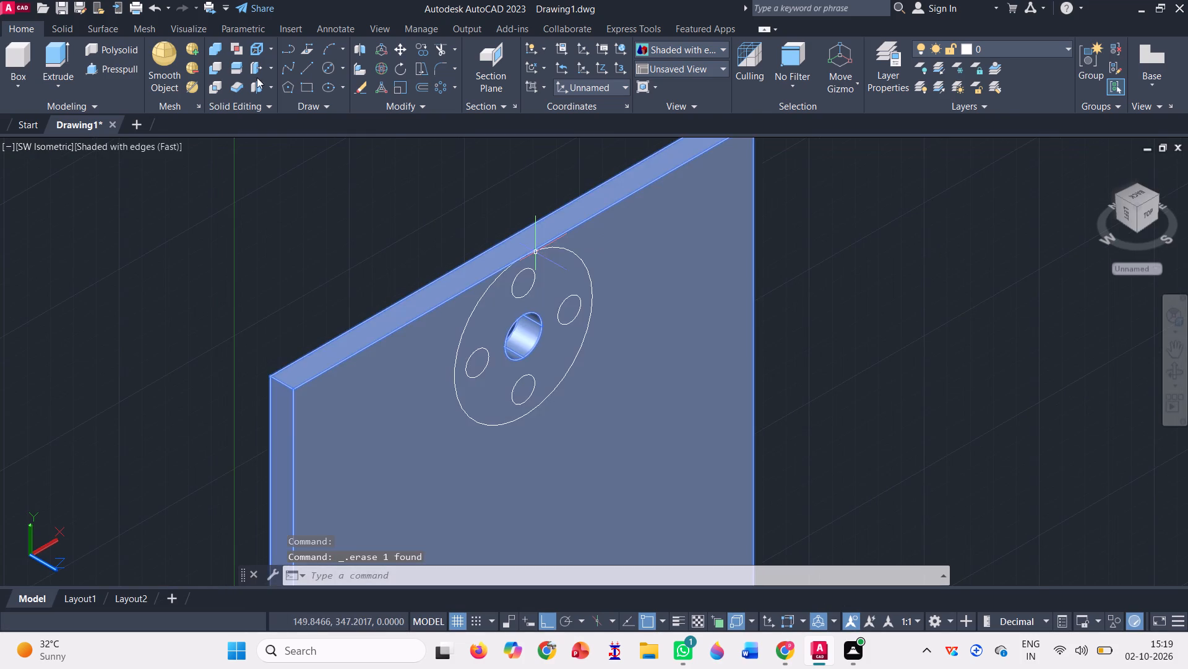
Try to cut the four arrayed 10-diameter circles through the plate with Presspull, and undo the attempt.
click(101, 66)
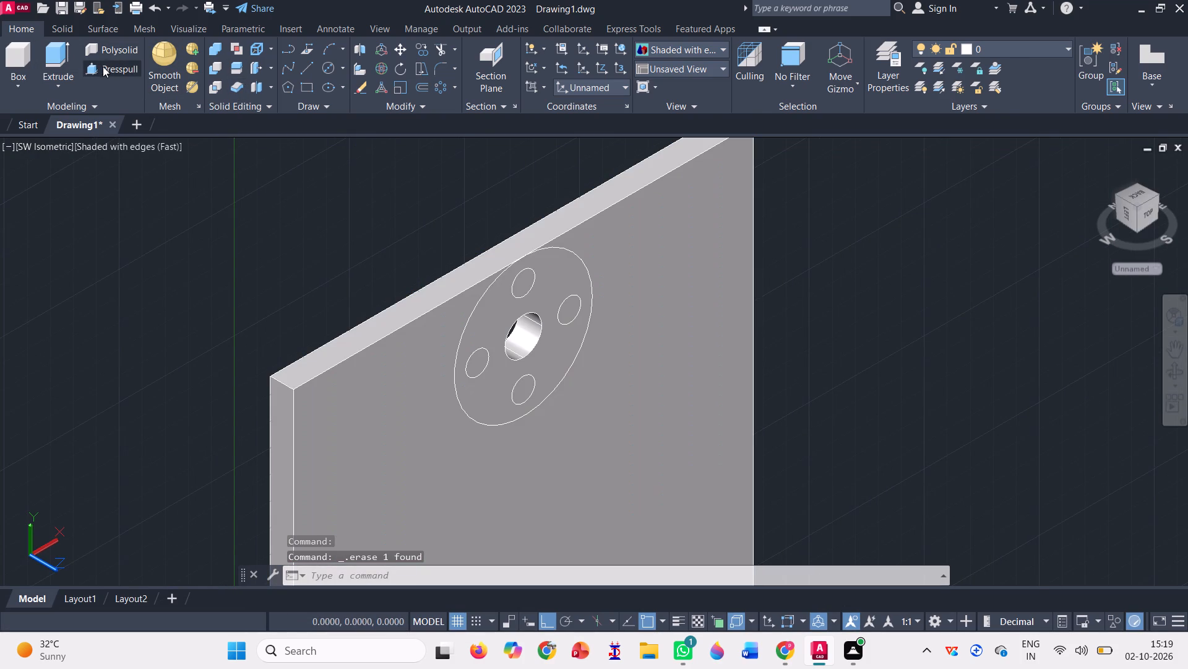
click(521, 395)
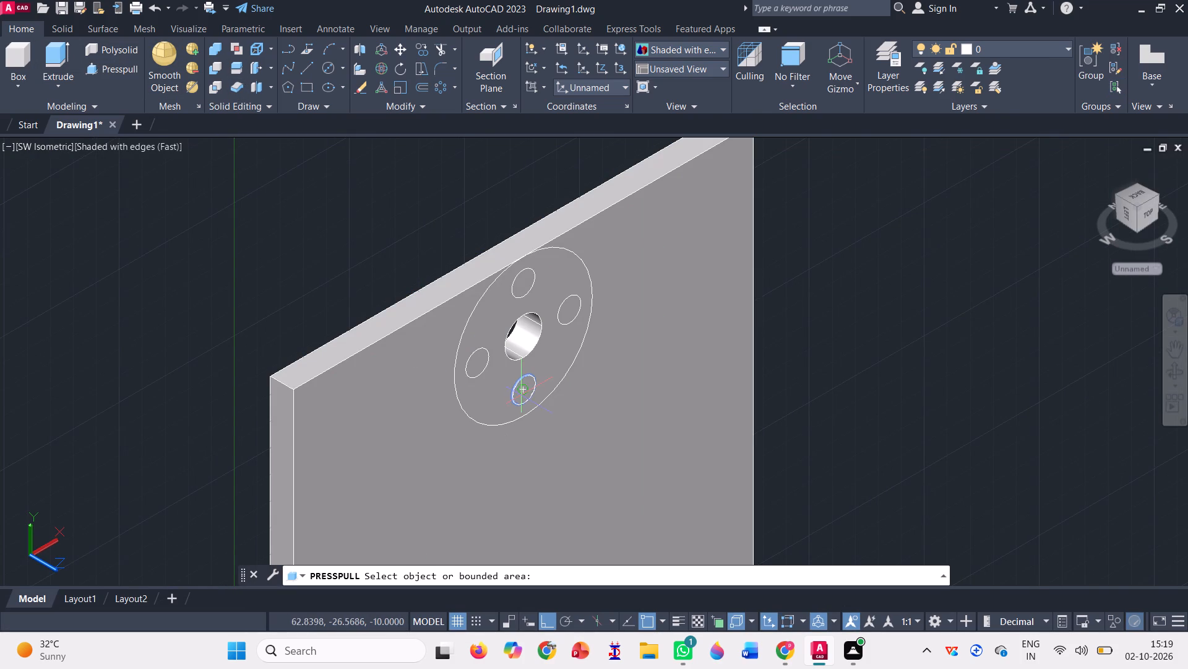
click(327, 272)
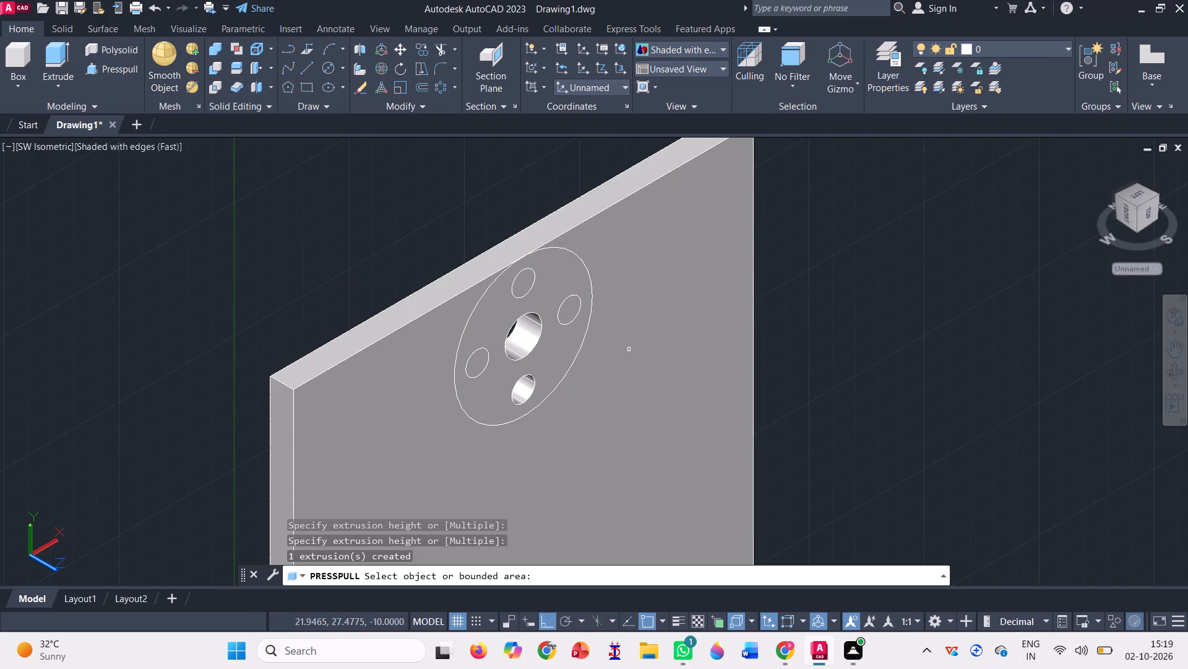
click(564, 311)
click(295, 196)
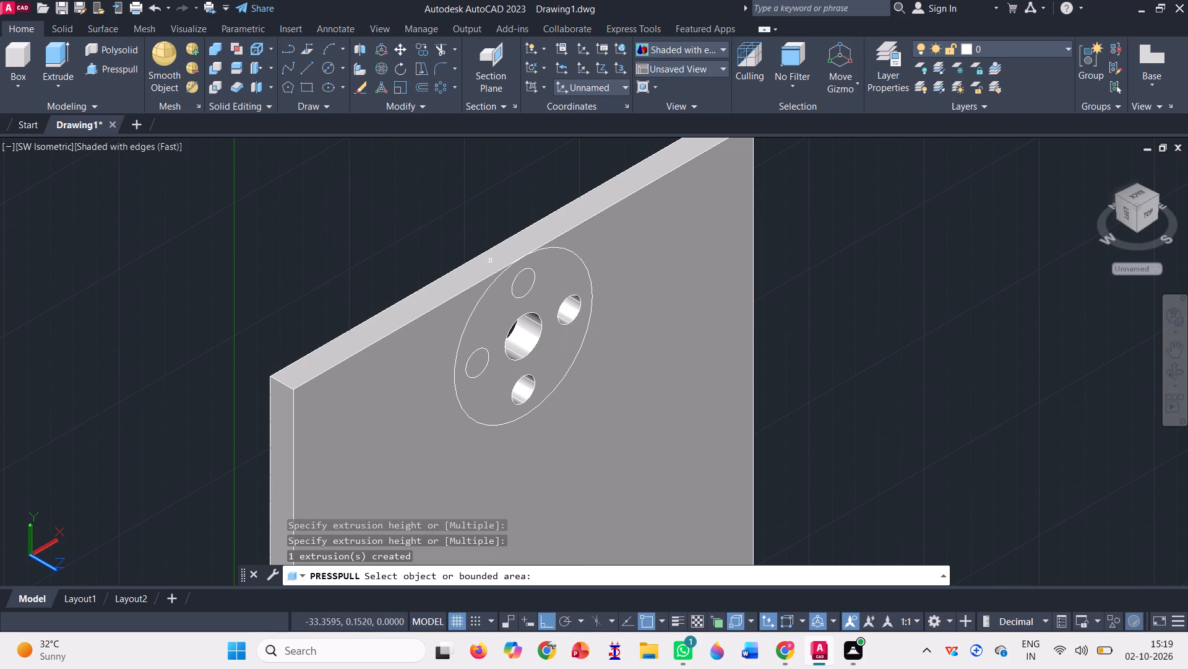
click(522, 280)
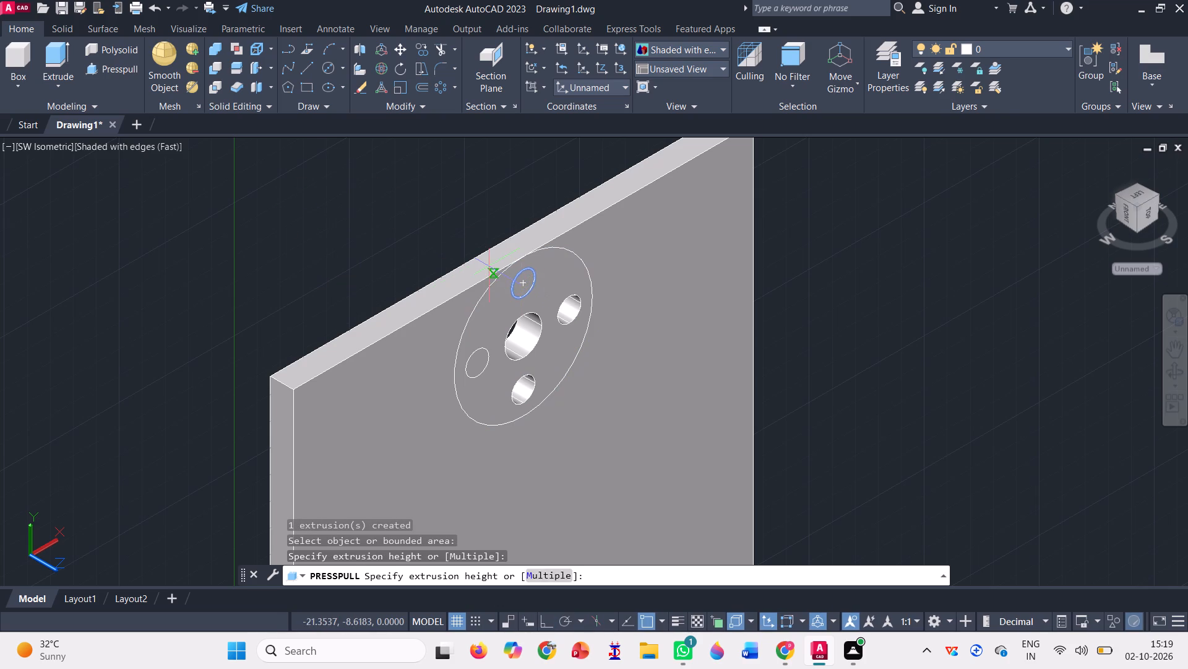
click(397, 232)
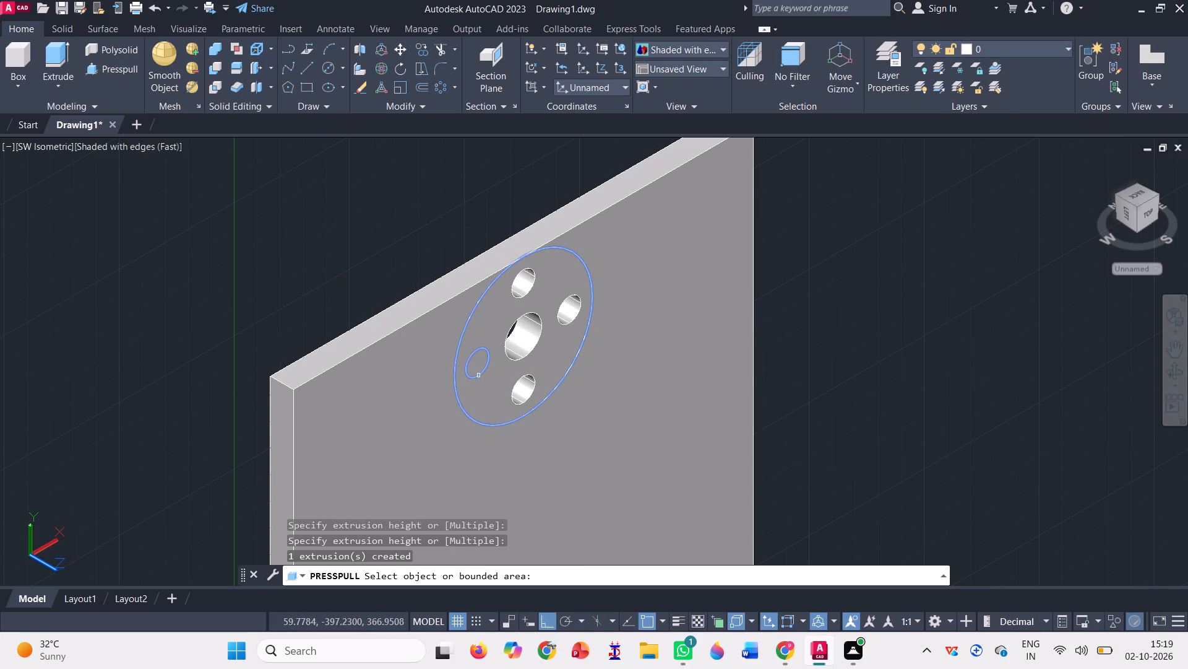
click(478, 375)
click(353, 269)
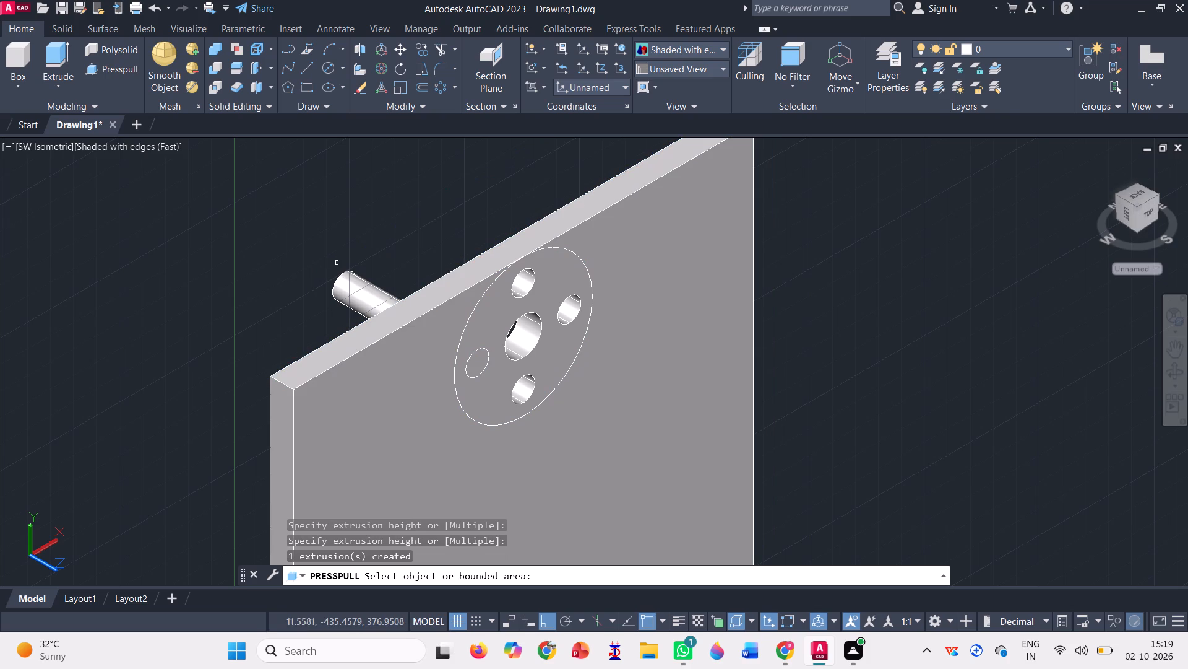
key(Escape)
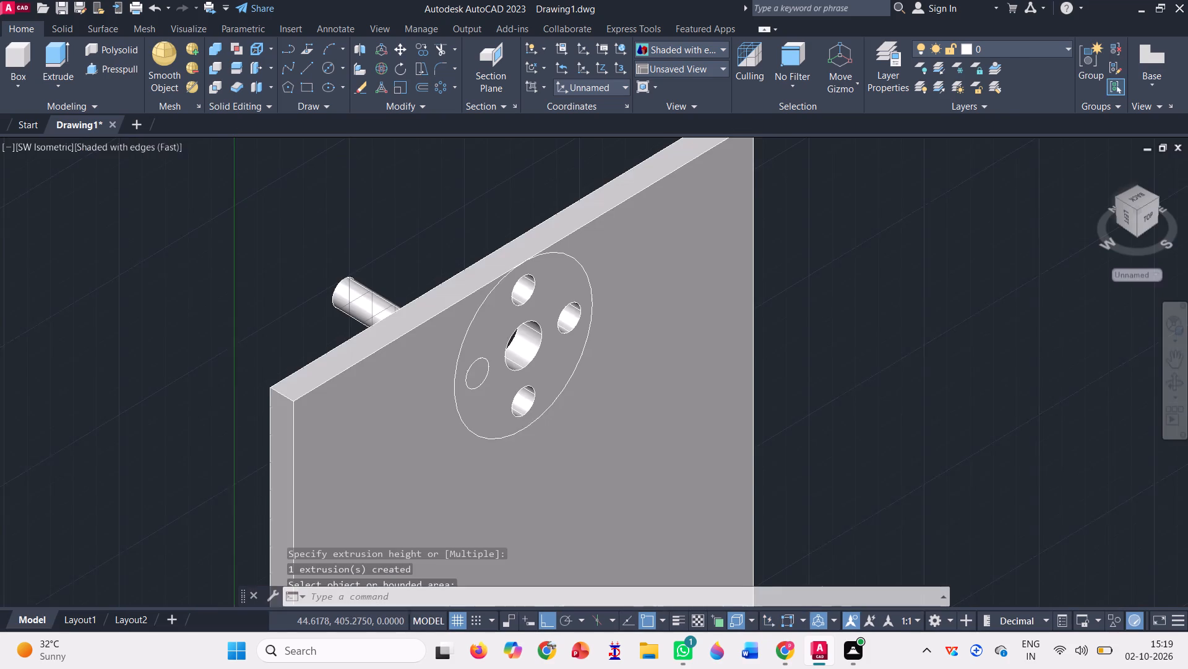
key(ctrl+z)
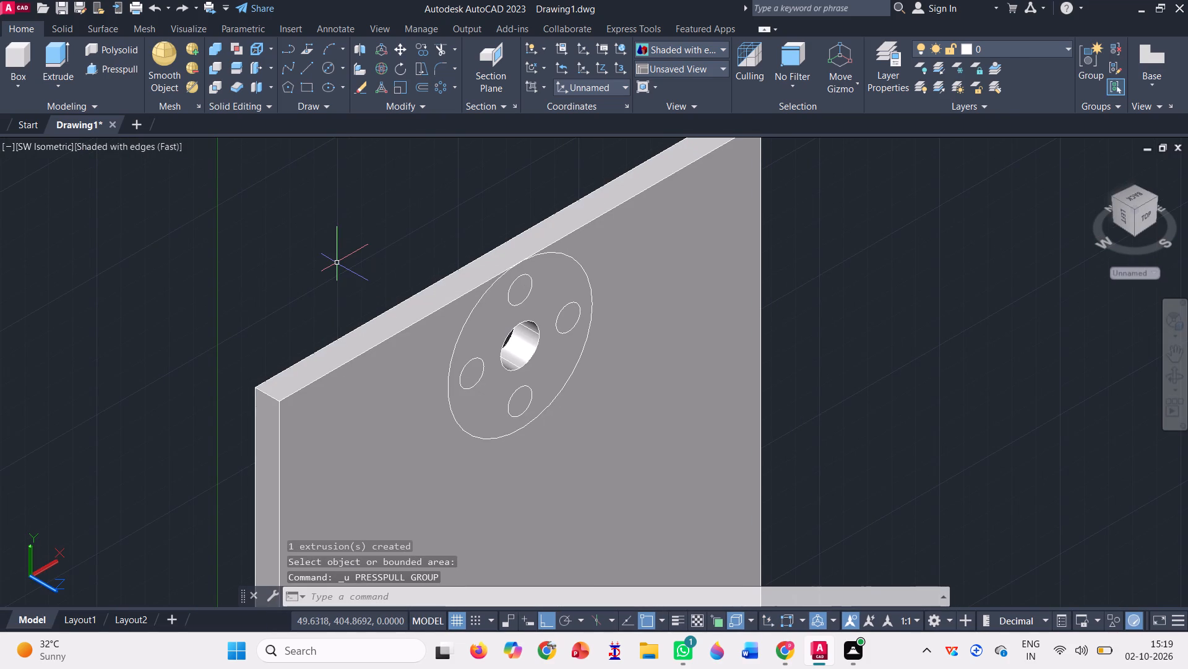
Cut each of the four arrayed 10-diameter circles through the plate with Presspull.
click(114, 69)
click(468, 375)
click(289, 258)
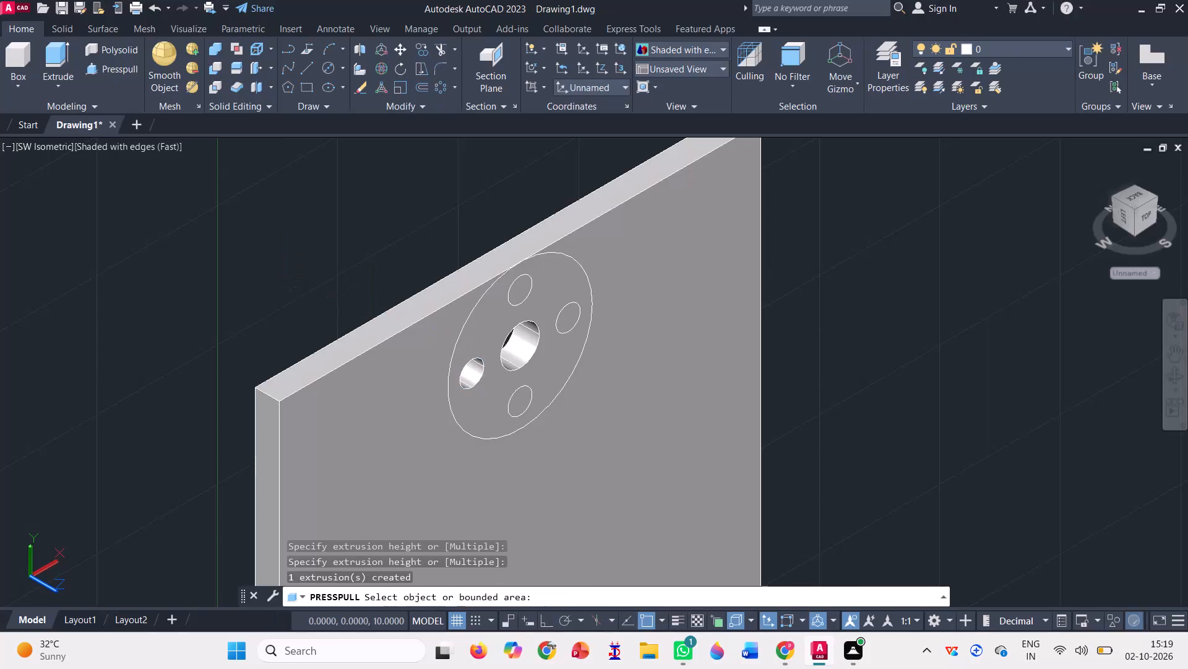
click(525, 284)
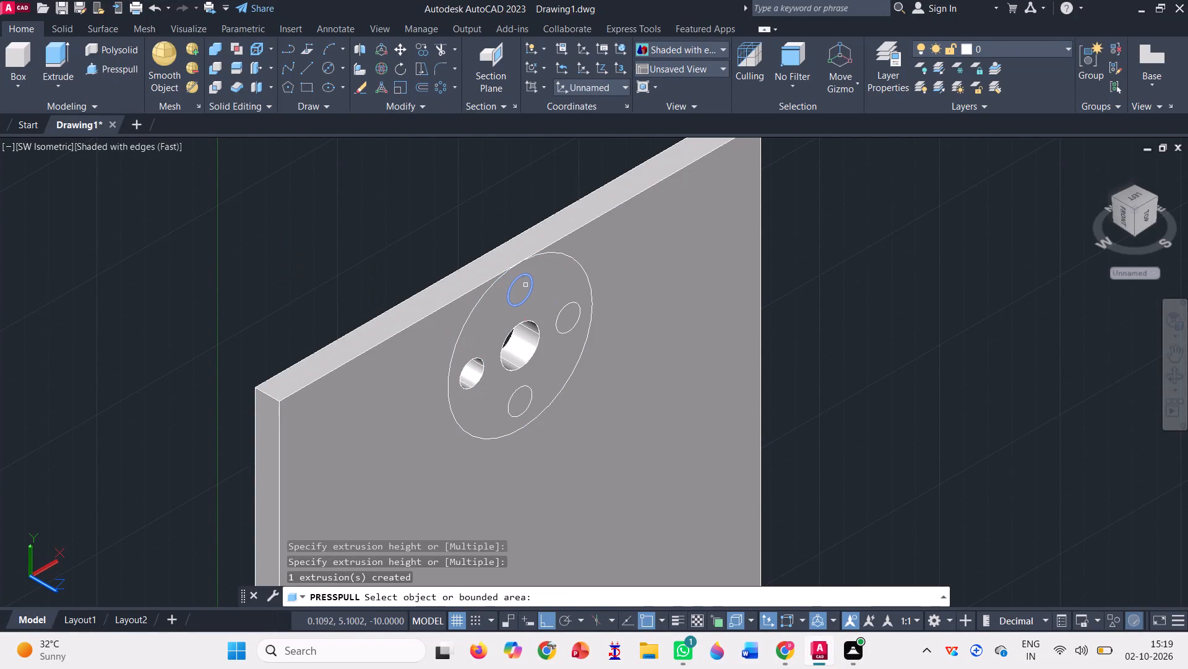
click(362, 196)
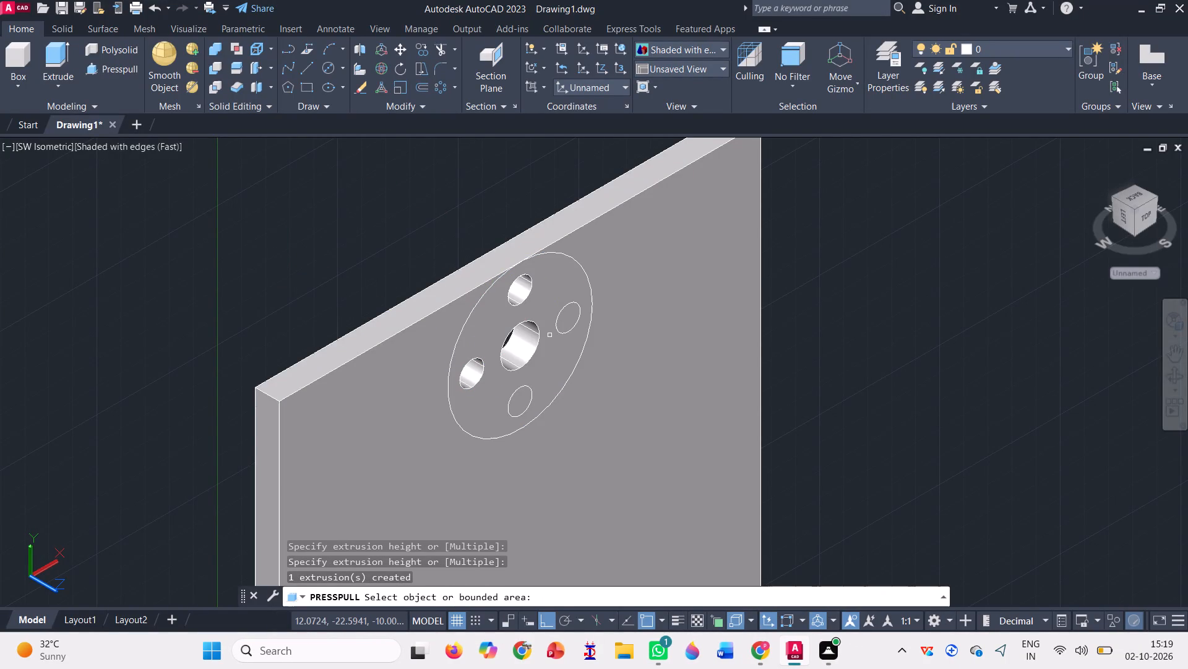
click(567, 321)
click(391, 222)
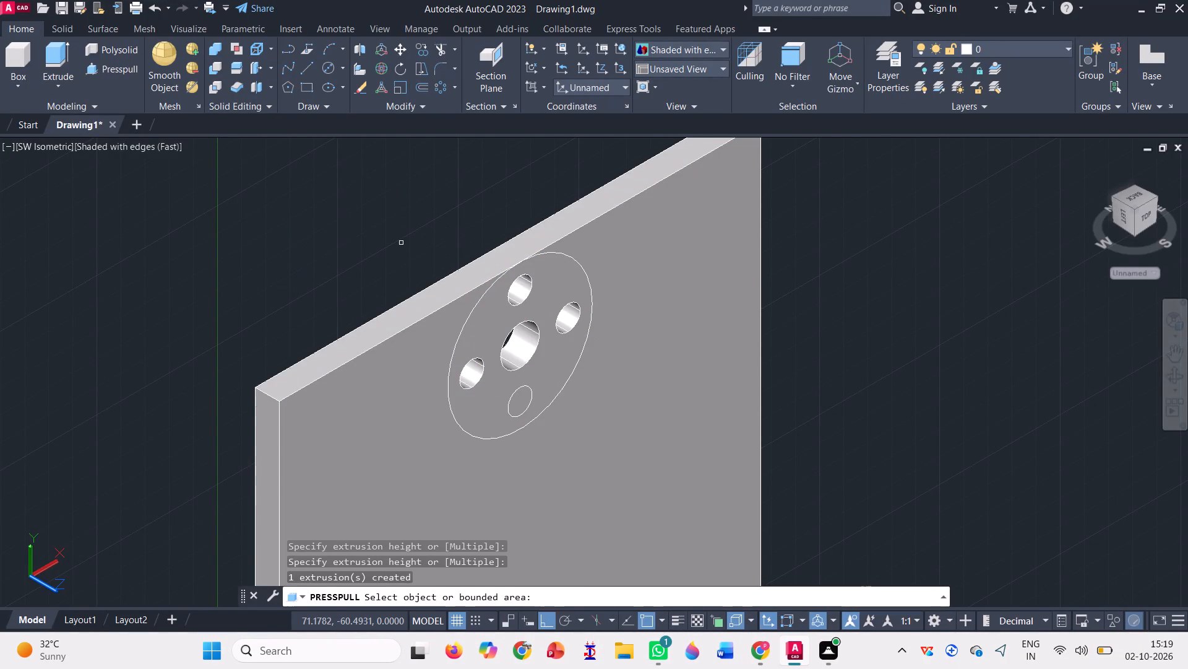
click(521, 403)
click(304, 280)
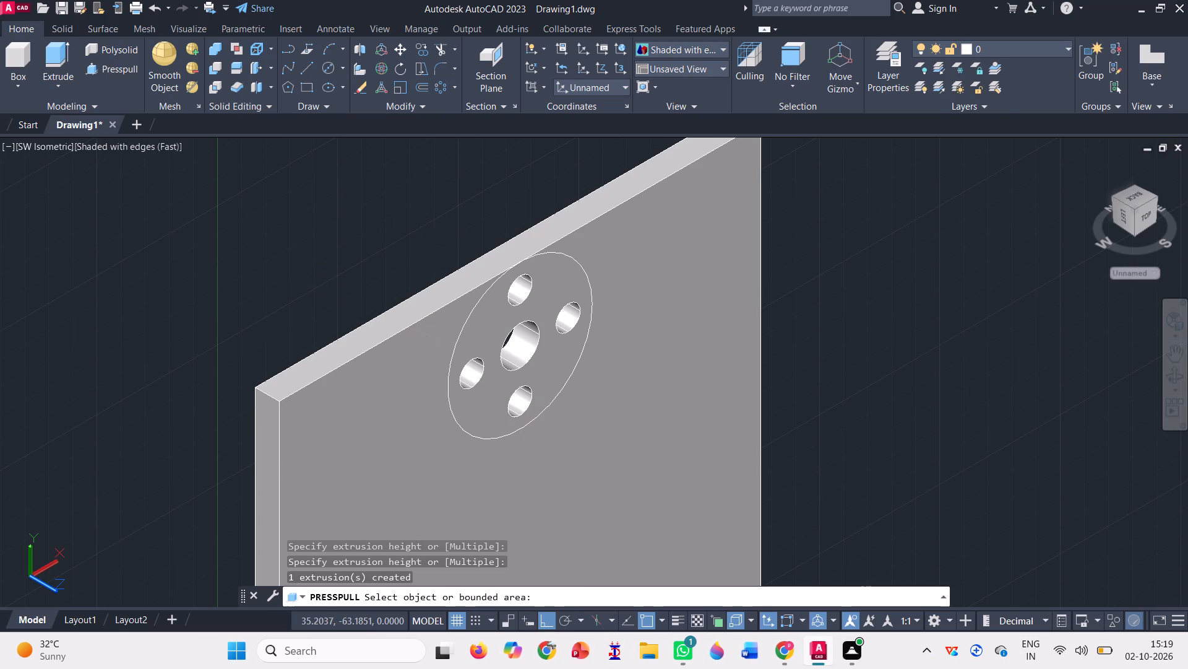
Switch the plate from the SW Isometric view to the Front view.
scroll(374, 222, down, 1)
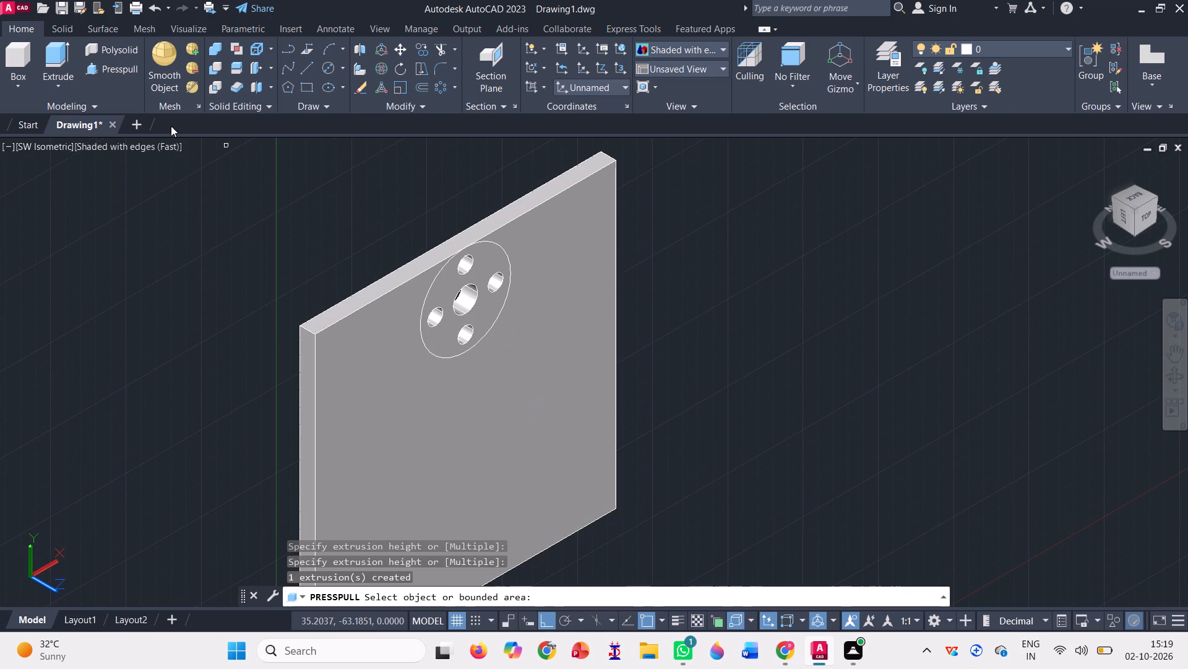
click(311, 64)
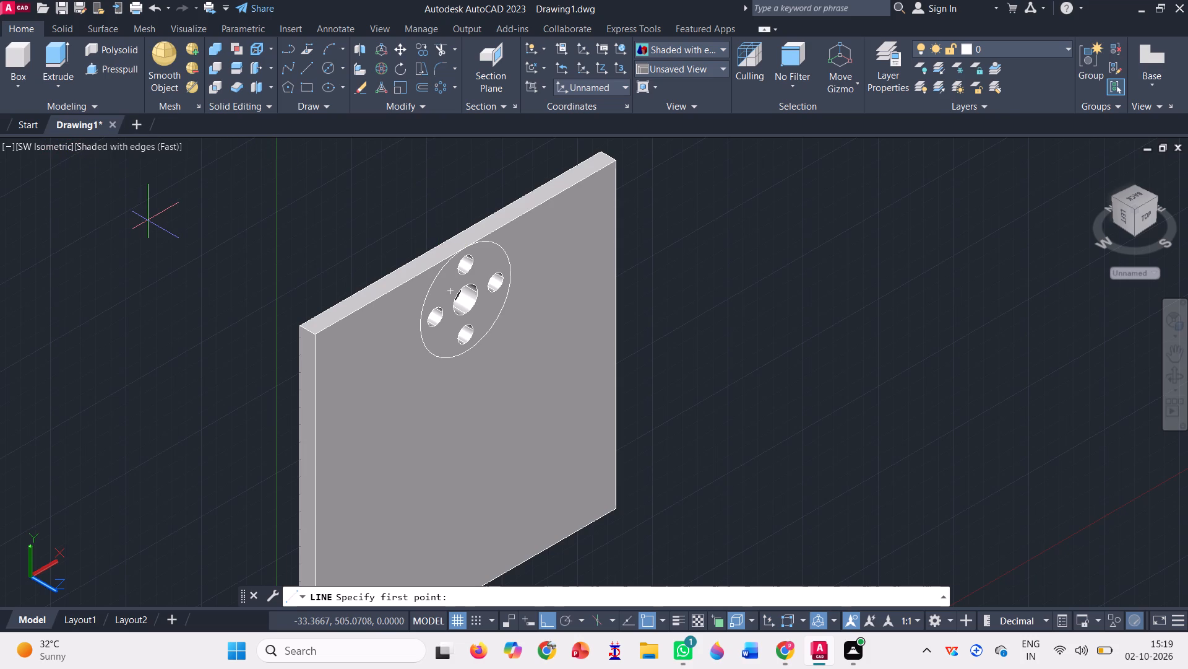
key(Escape)
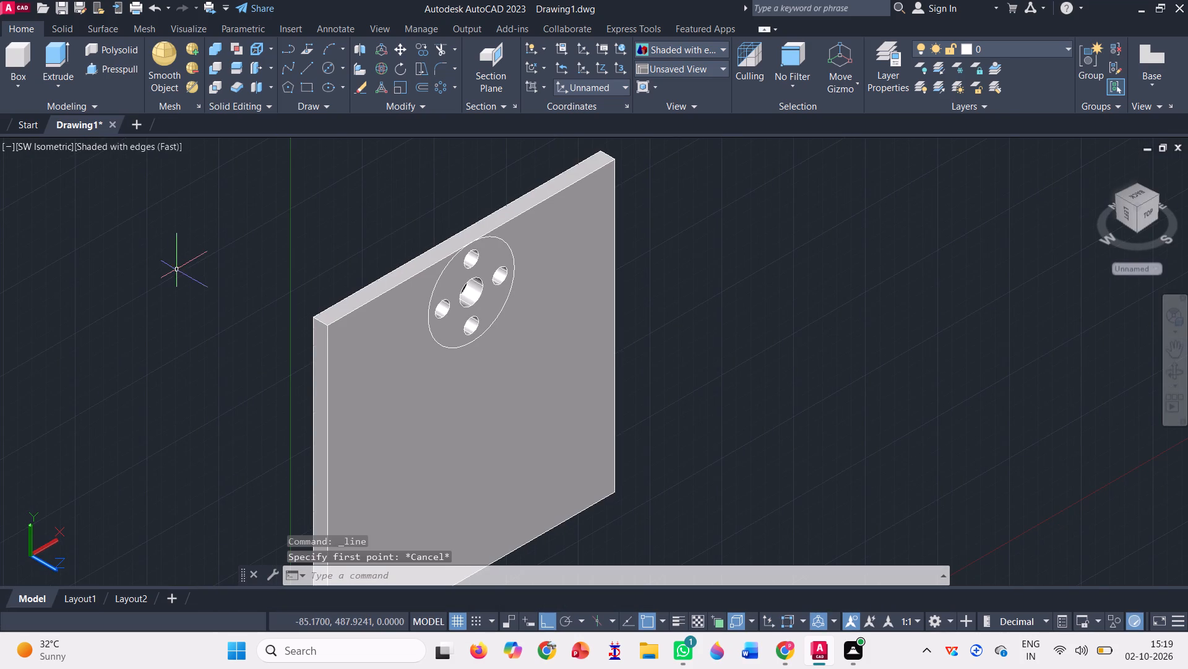
click(42, 148)
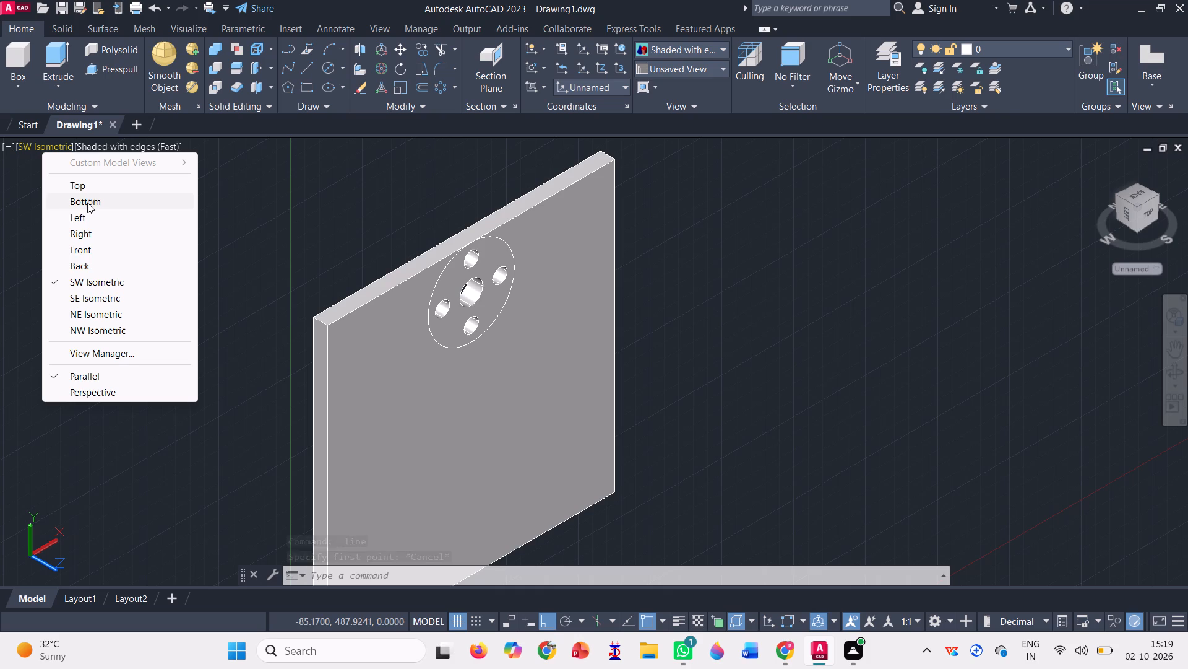
click(89, 248)
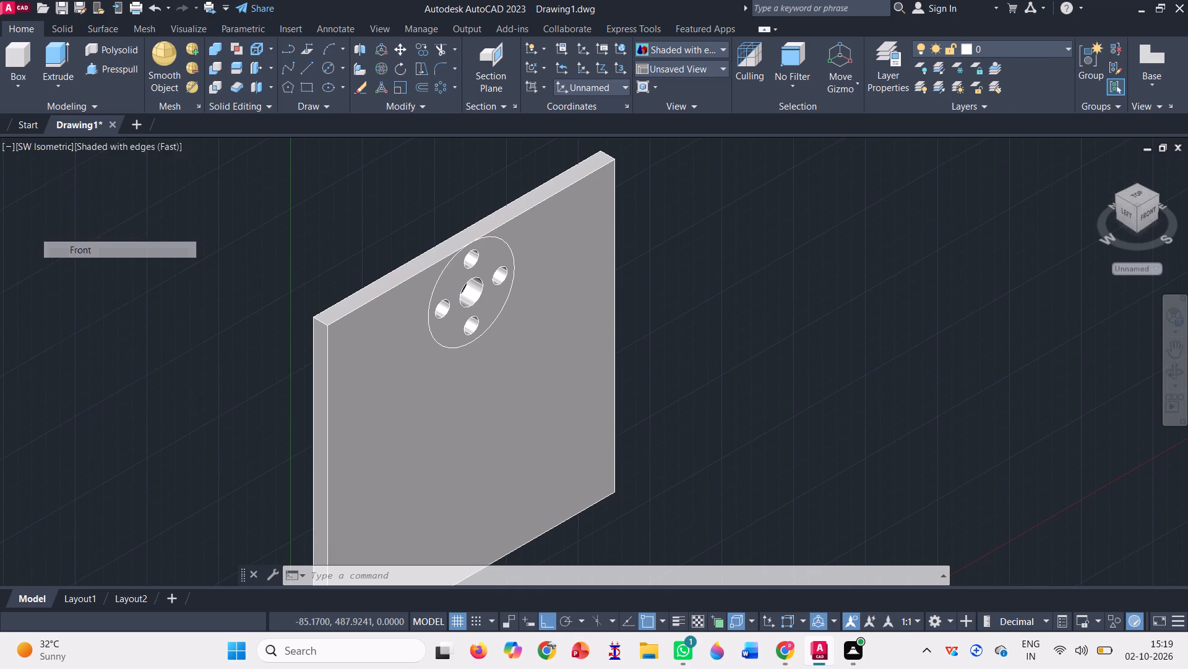
scroll(756, 337, down, 2)
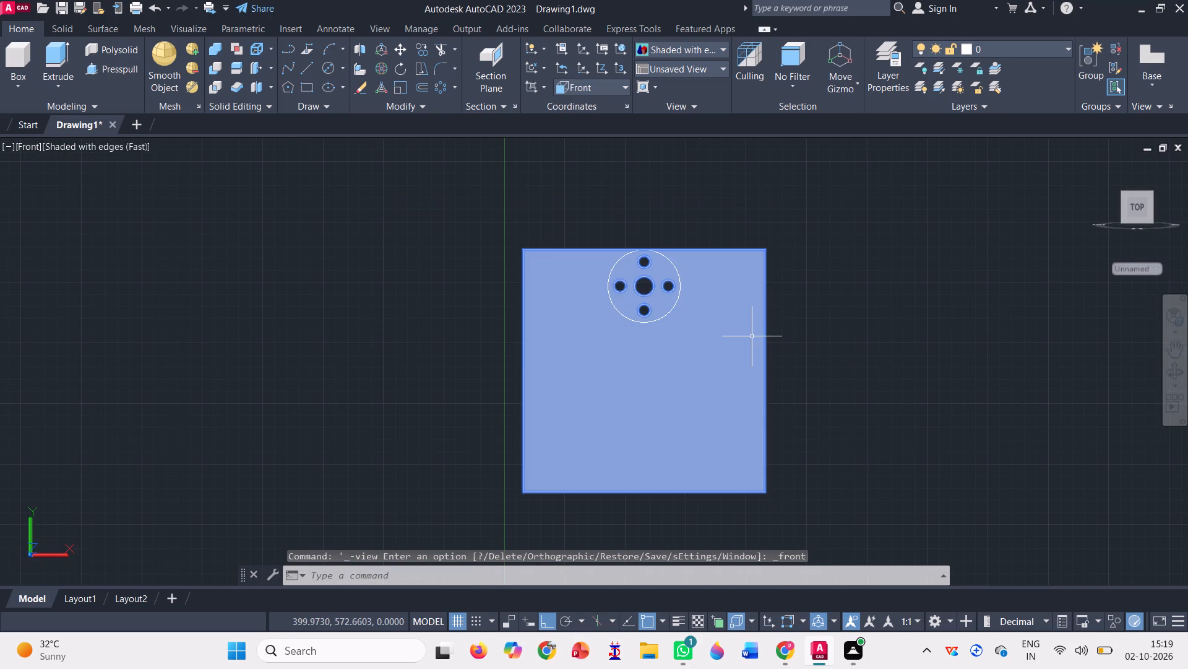
scroll(726, 263, up, 1)
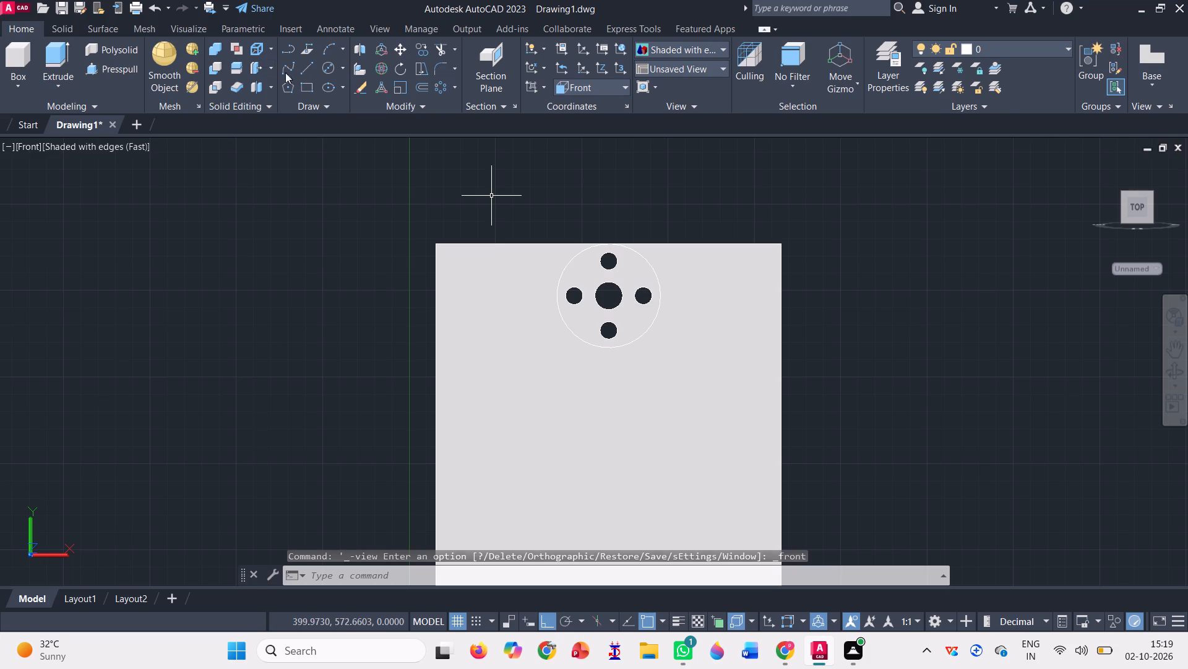
Draw connected construction lines from the central hole's centre: 70 straight down, 40 to the right, and 80 back to the left.
click(308, 67)
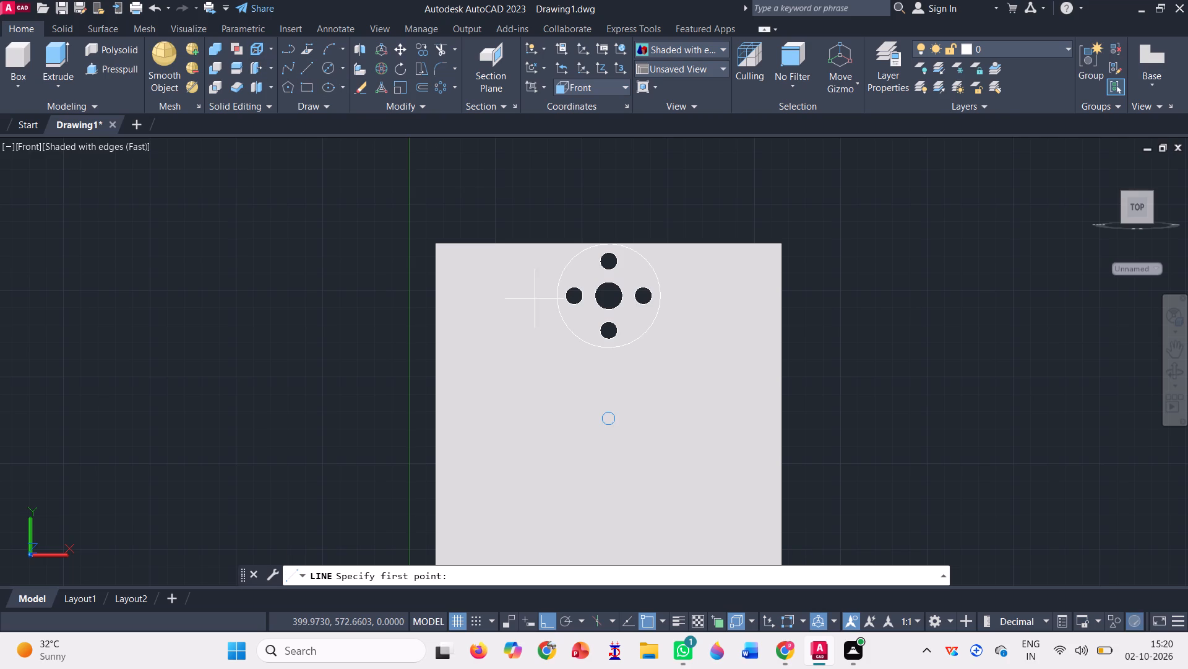
click(613, 294)
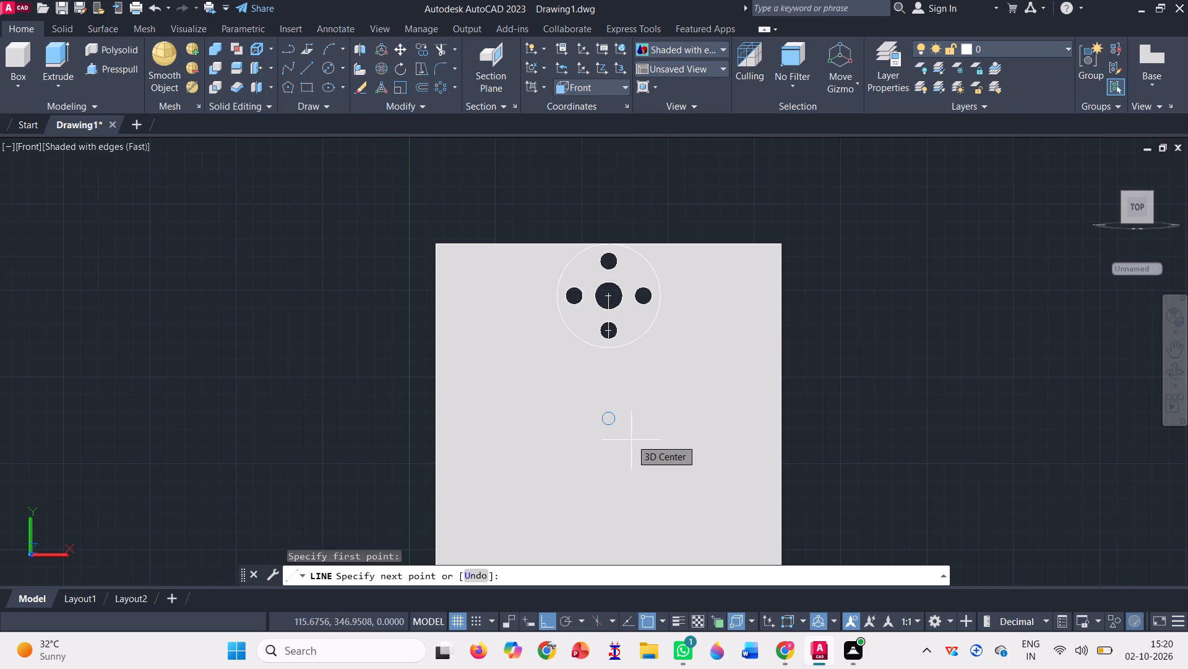
text(700)
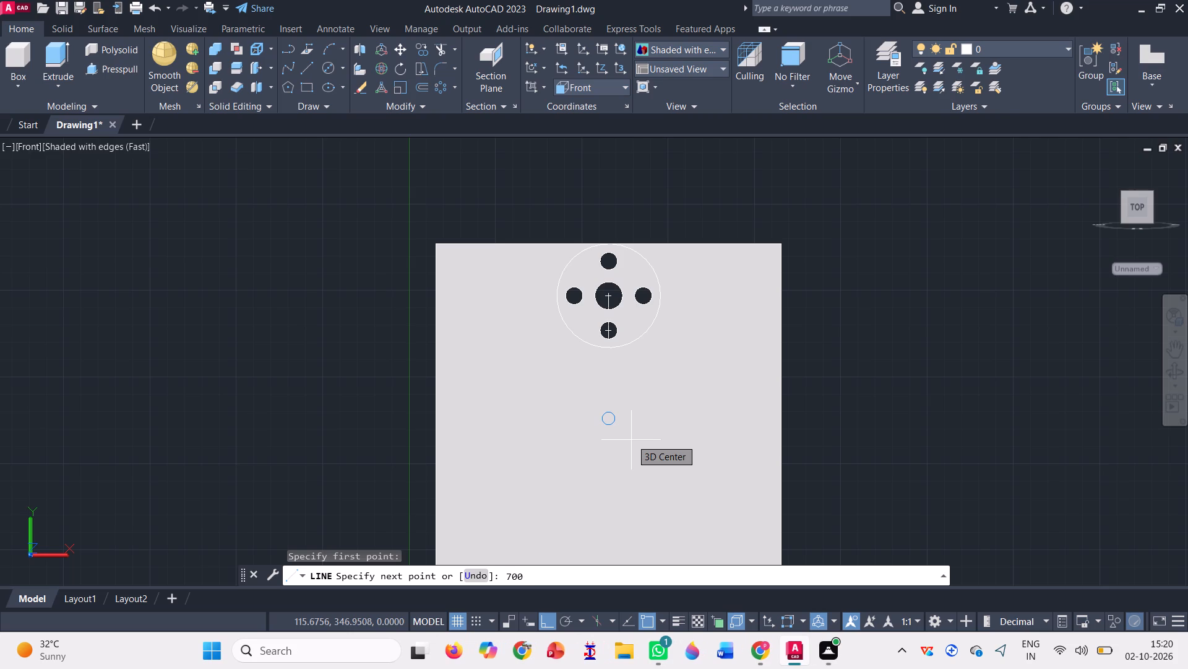
key(BackSpace)
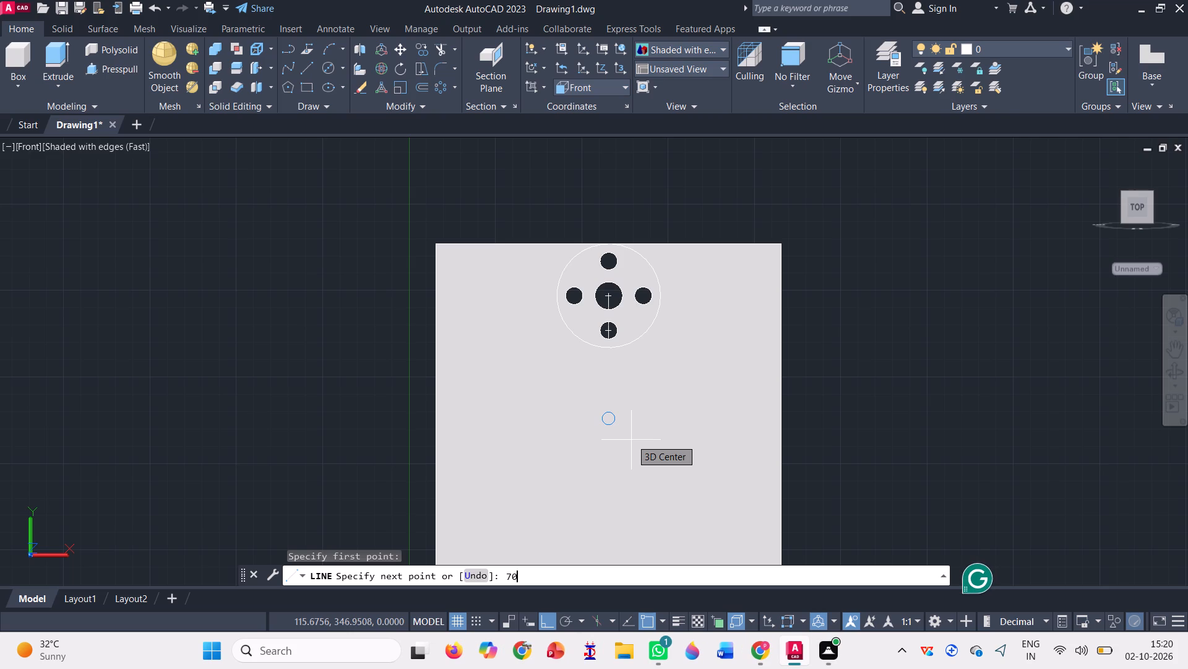
key(Return)
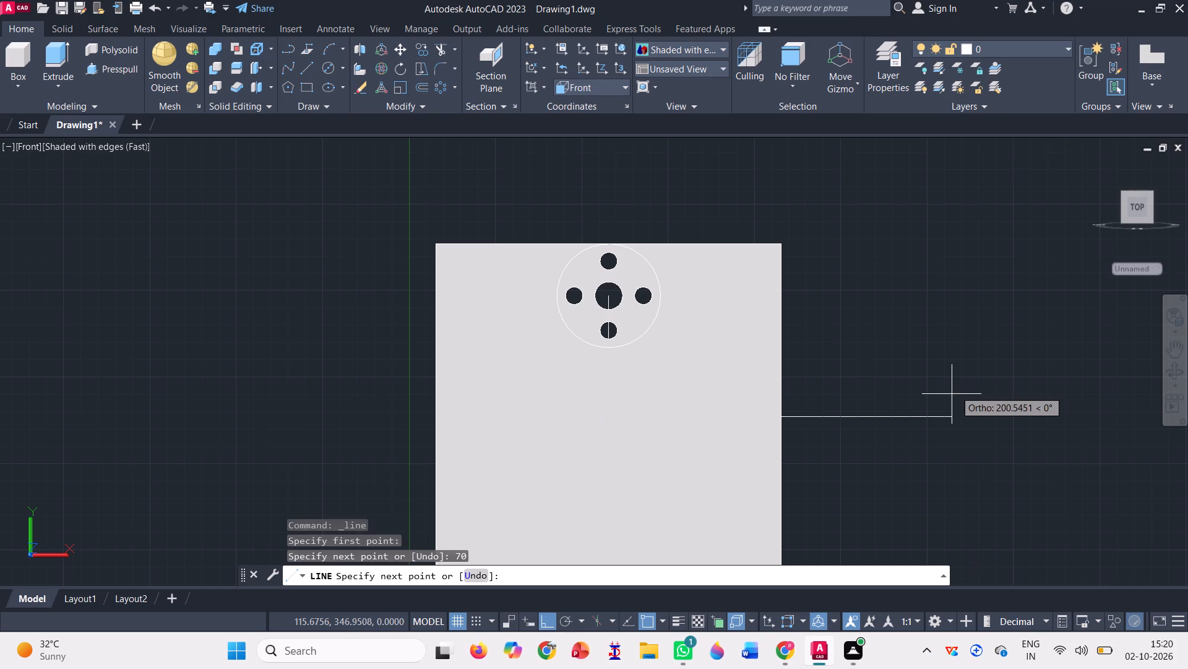
text(40)
key(Return)
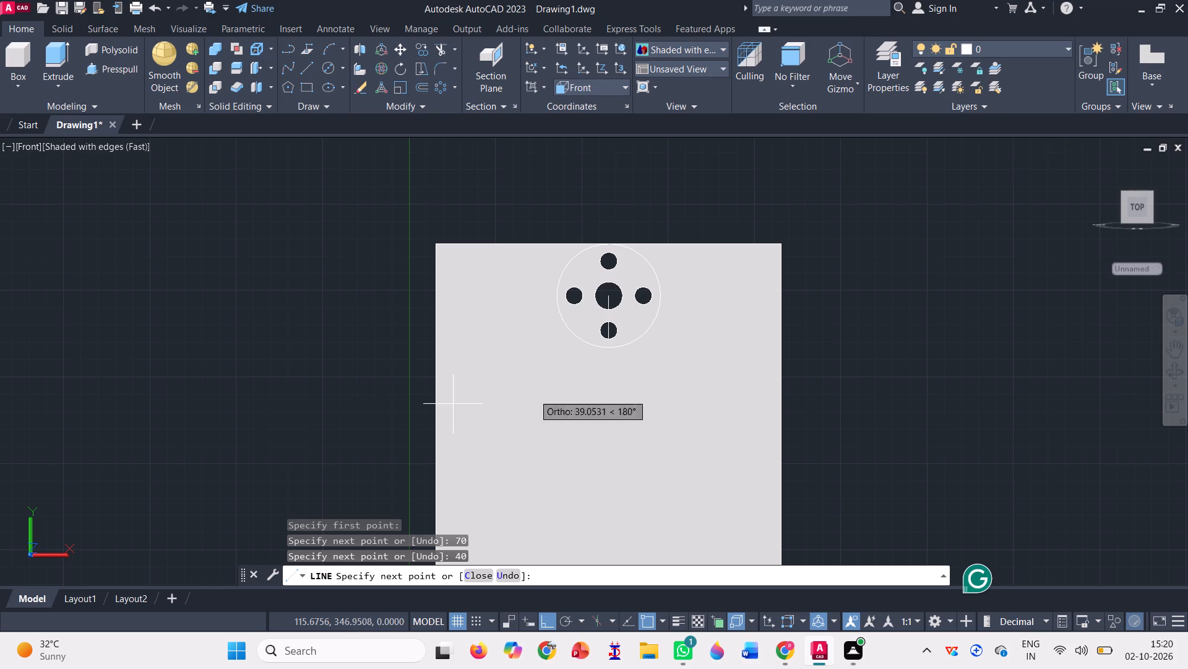
text(80)
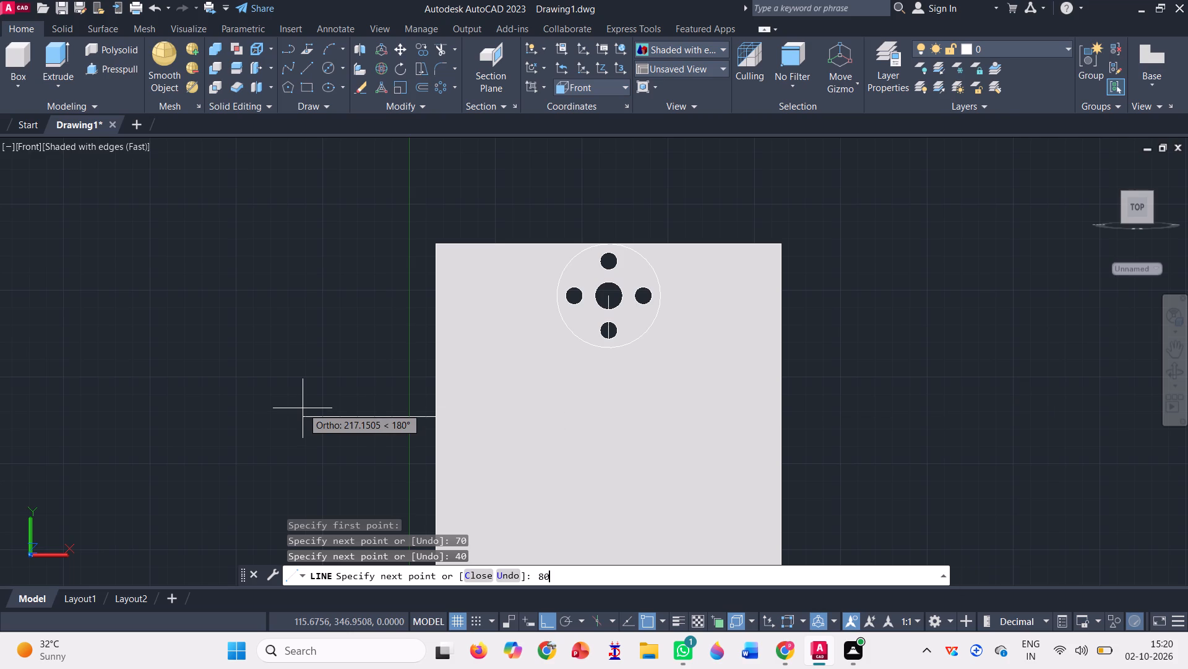
key(Return)
key(Return)
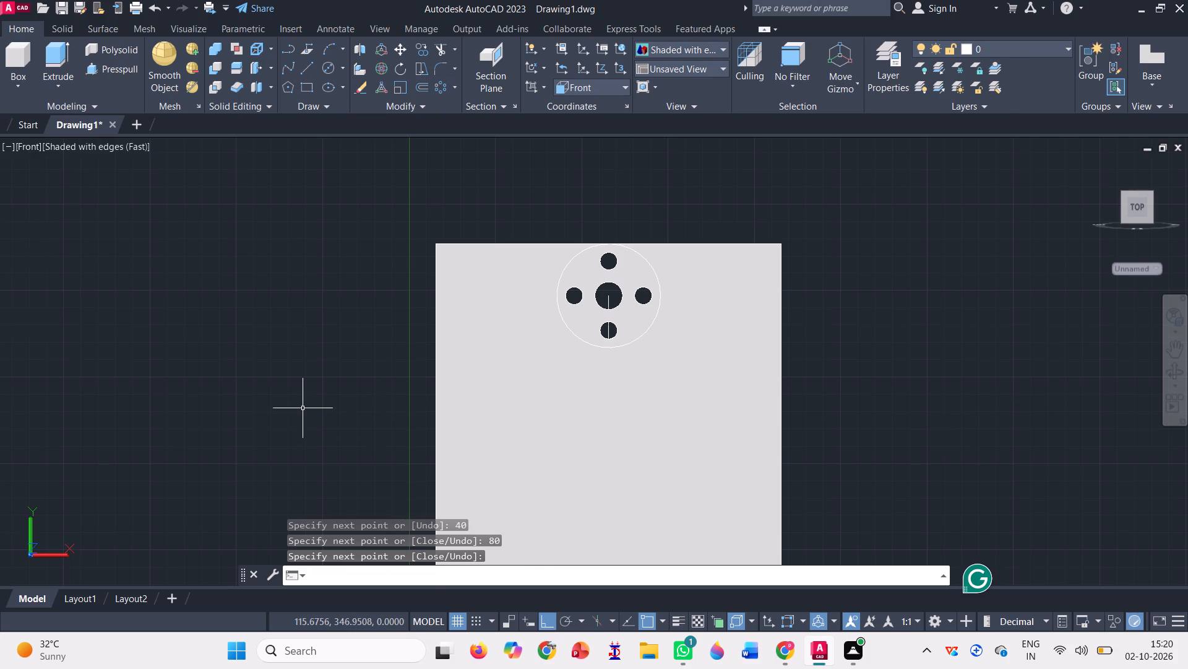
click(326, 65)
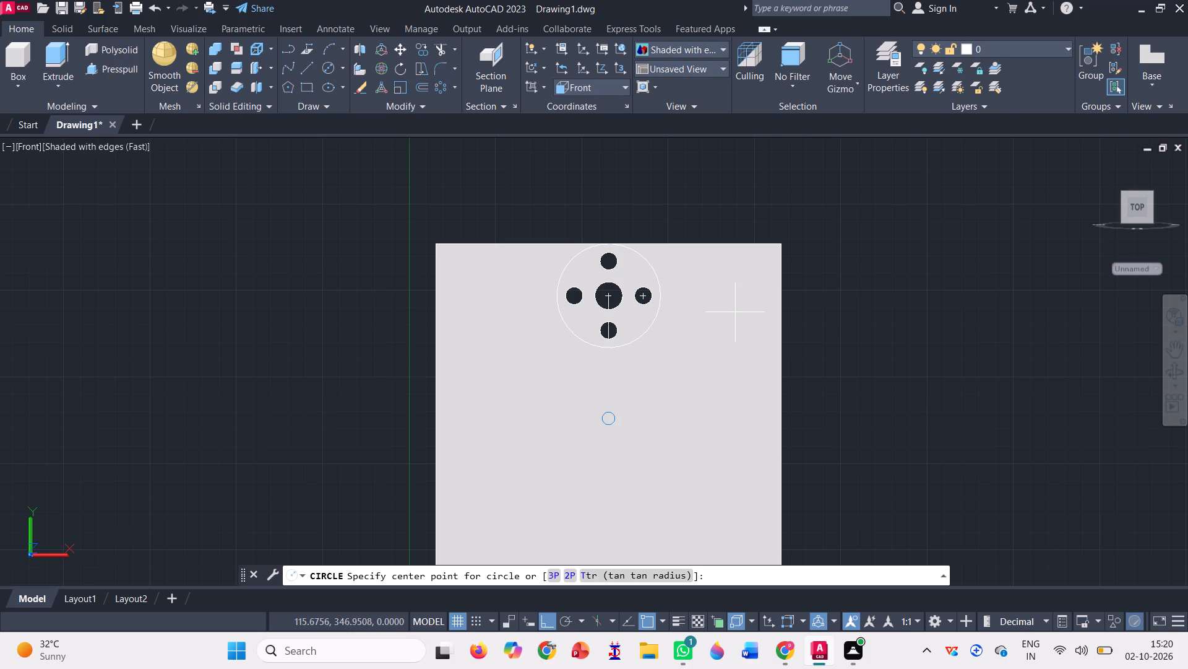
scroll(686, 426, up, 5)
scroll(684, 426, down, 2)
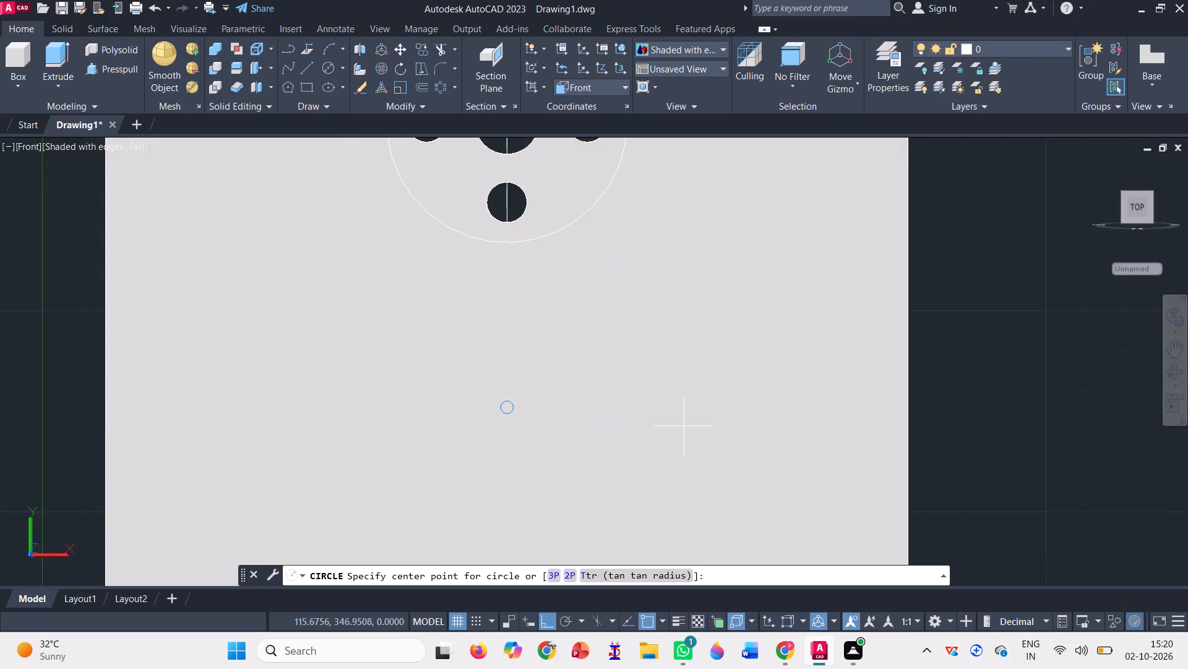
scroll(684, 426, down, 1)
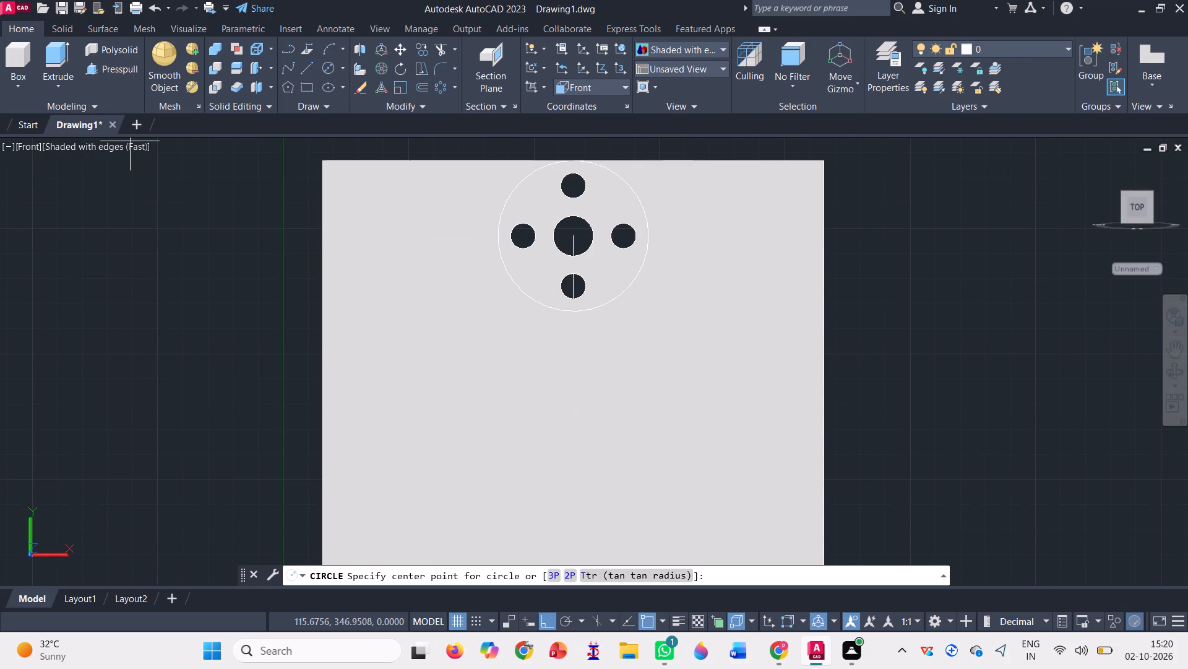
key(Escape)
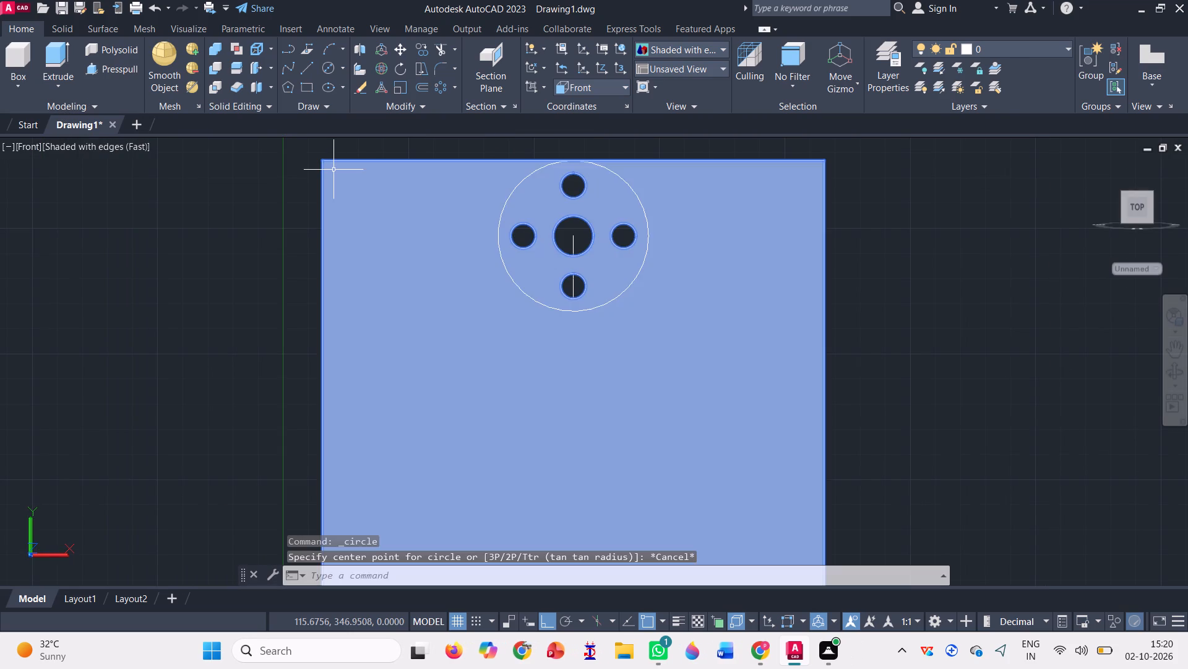
Draw two concentric circles, 20 and 30 in diameter, centred on the free end of the 80-long construction line, working from the plate's rear side.
click(1176, 369)
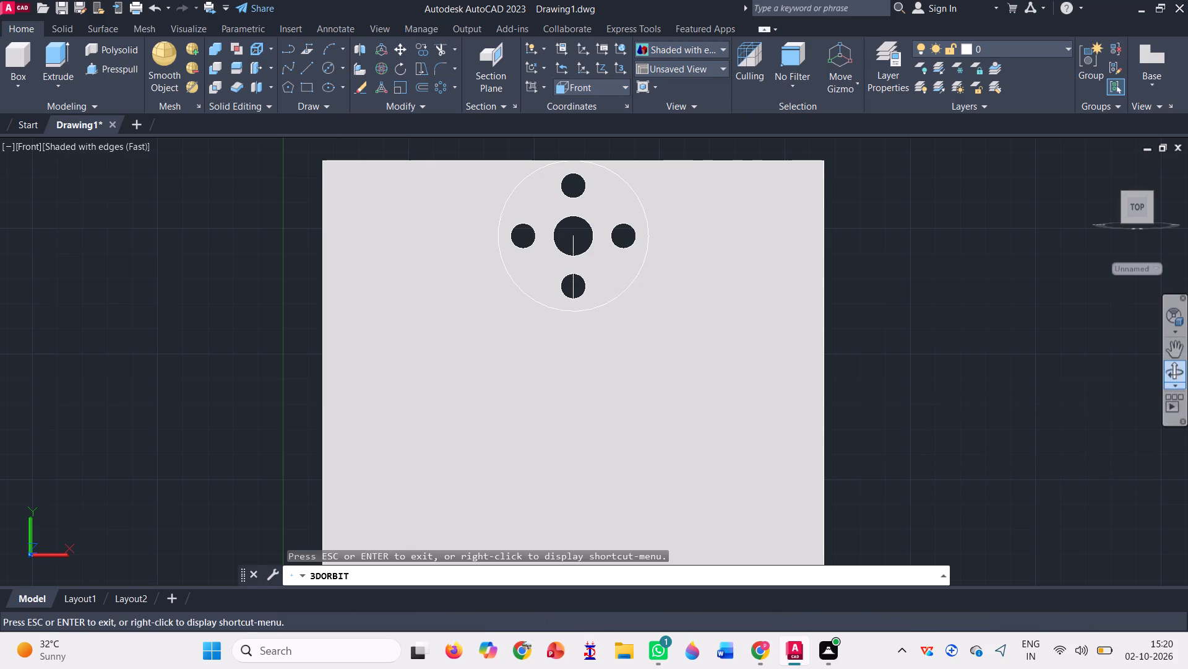
drag(247, 333, 251, 331)
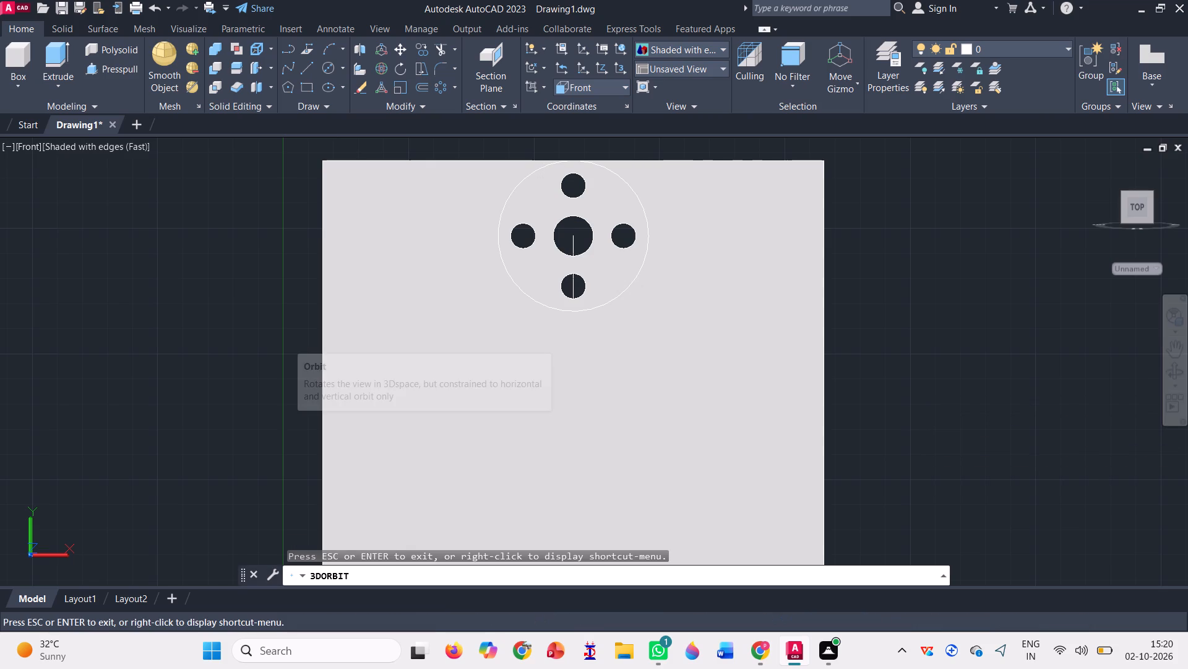
drag(251, 331, 612, 354)
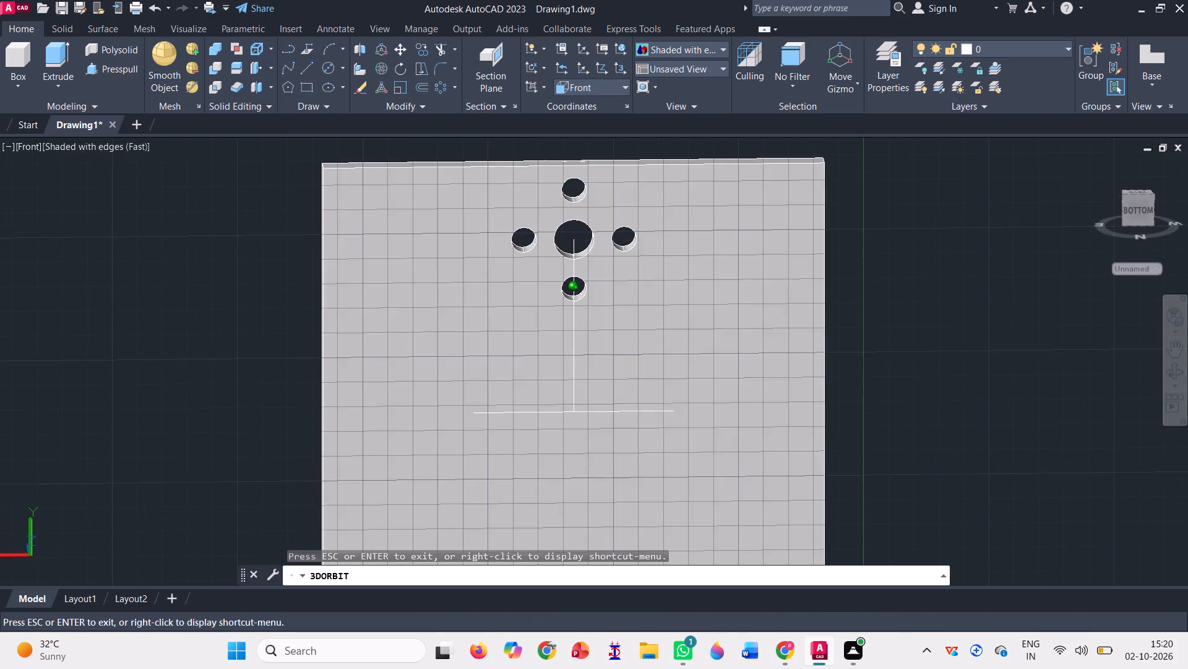
drag(612, 354, 596, 346)
key(Escape)
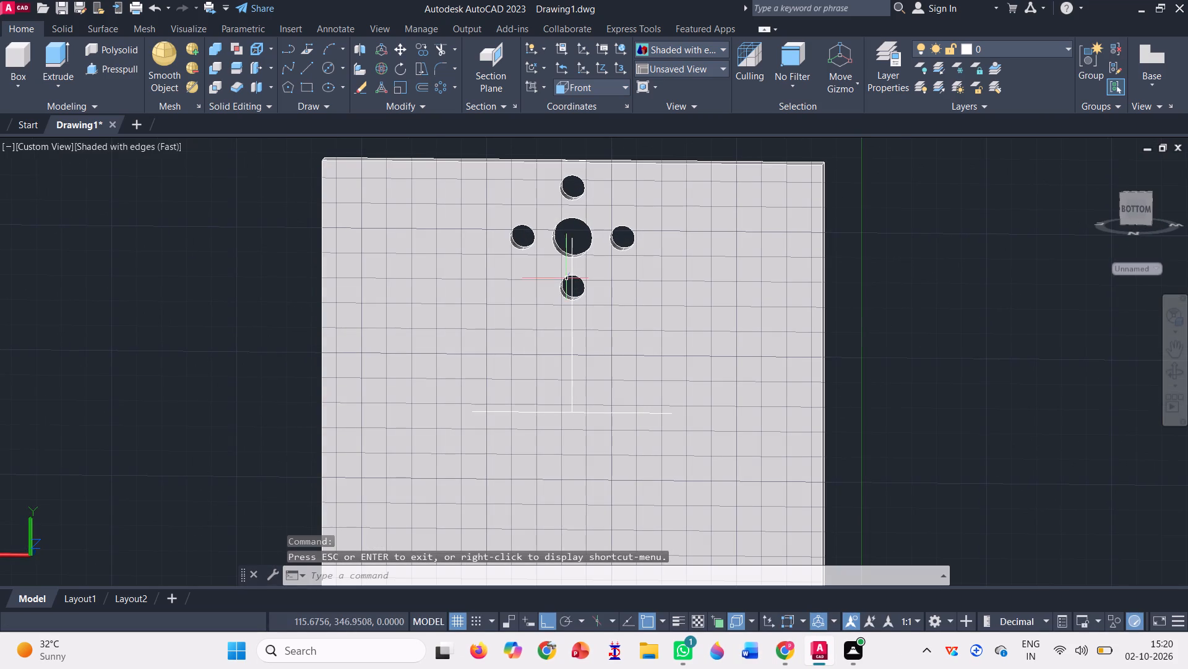
click(329, 68)
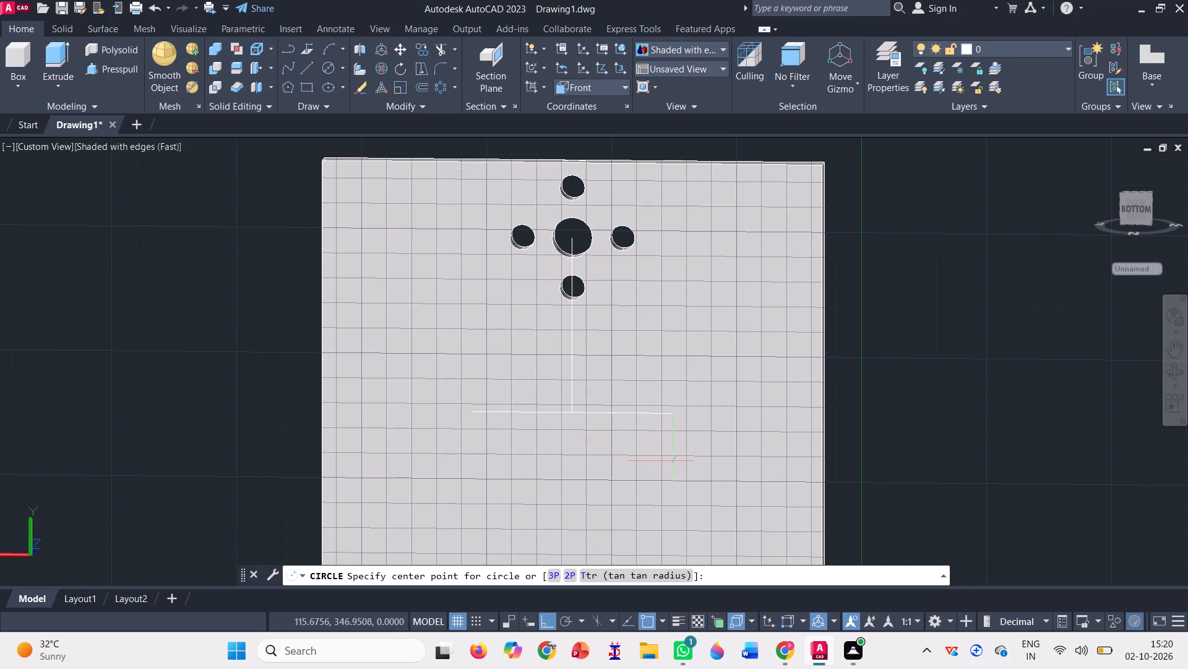
click(669, 415)
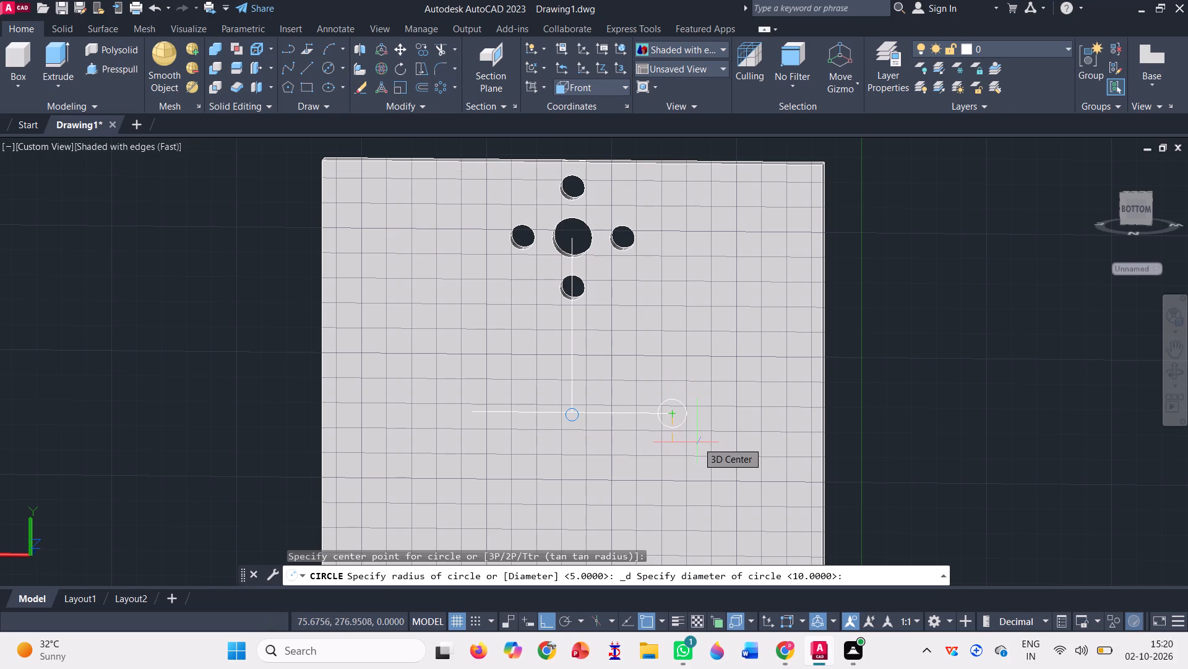
text(20)
key(Return)
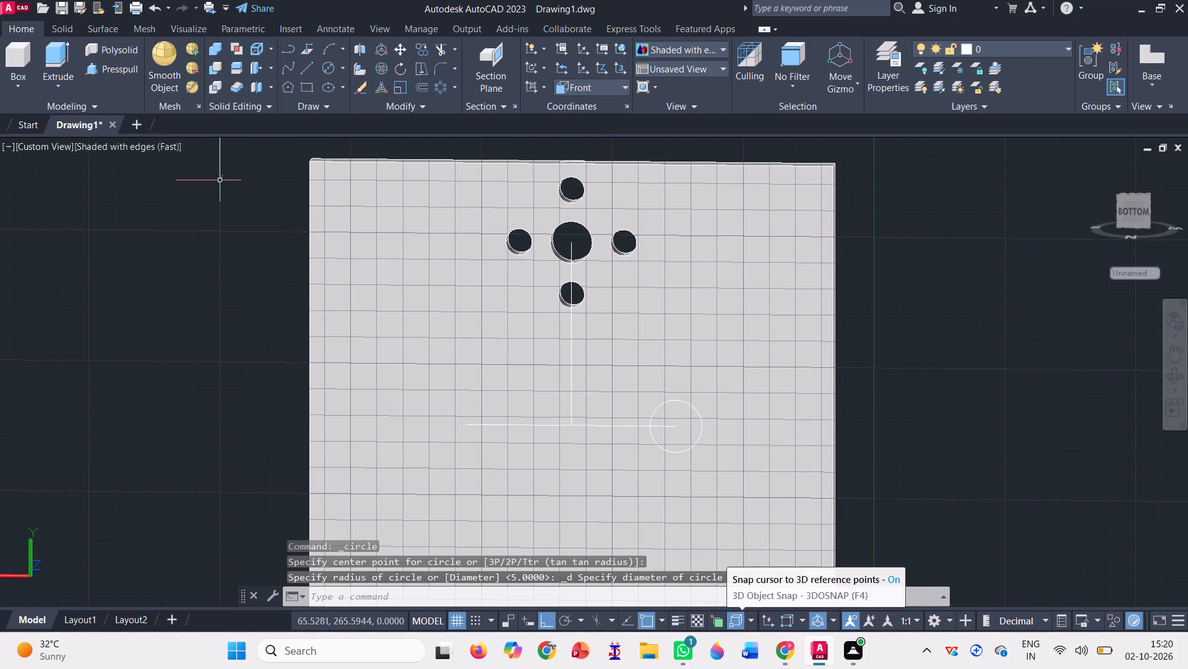
click(330, 68)
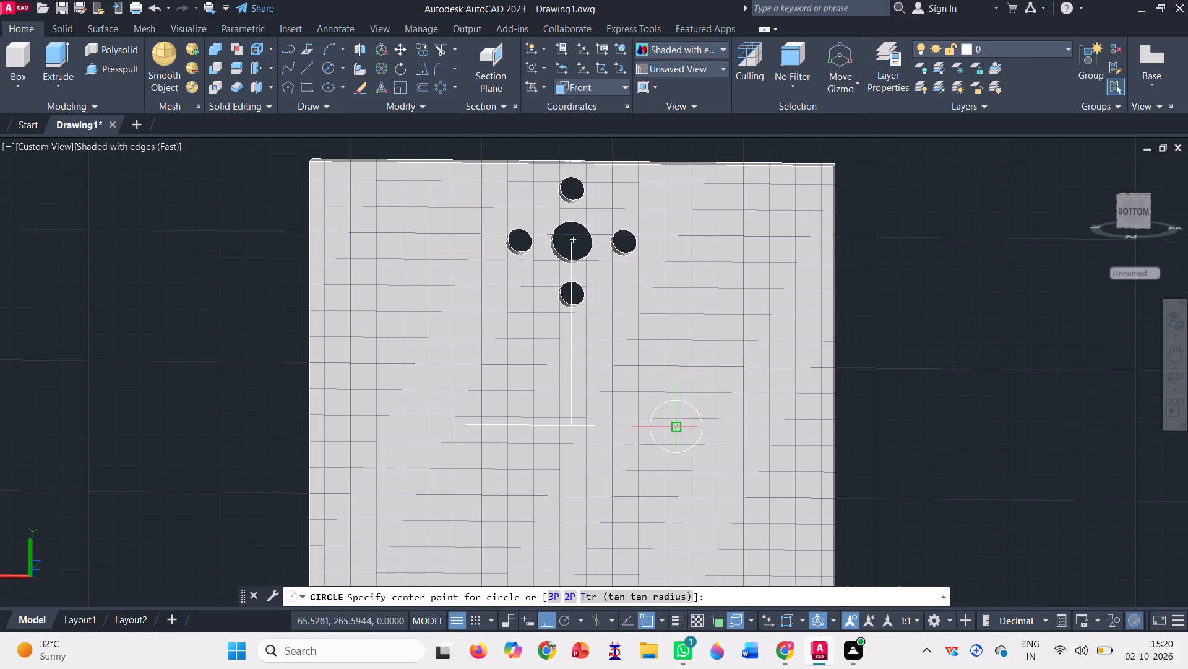
click(675, 422)
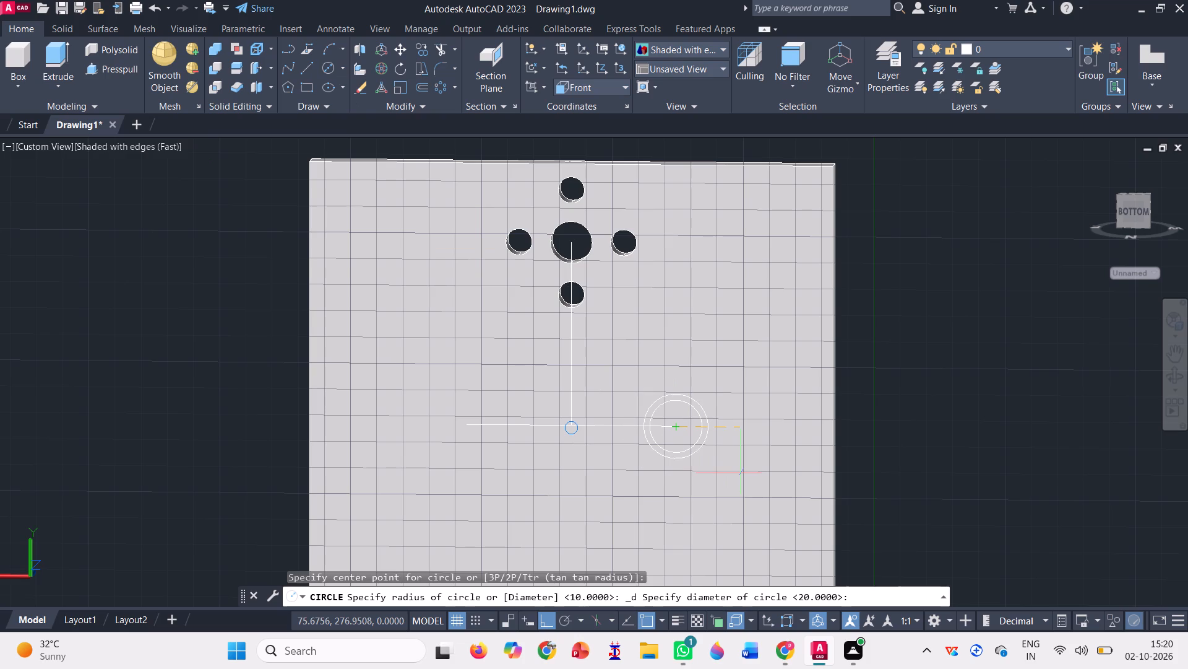
text(30)
key(Return)
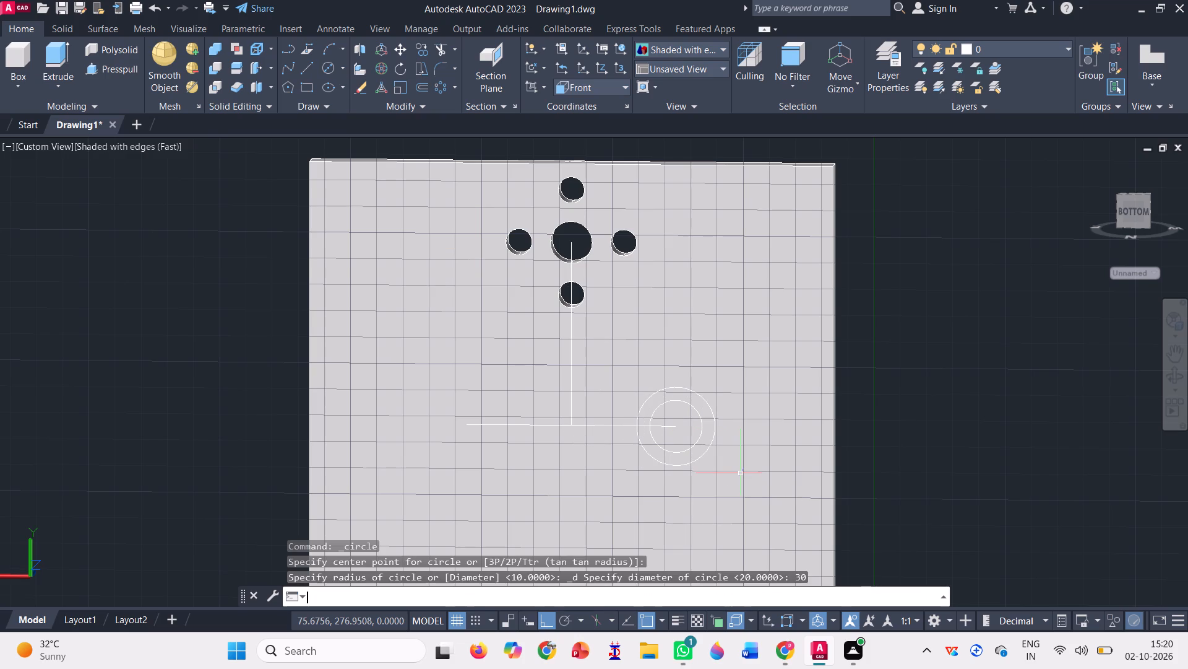
Draw a 20-diameter circle centred on the outer end of the 40-long construction line.
click(329, 69)
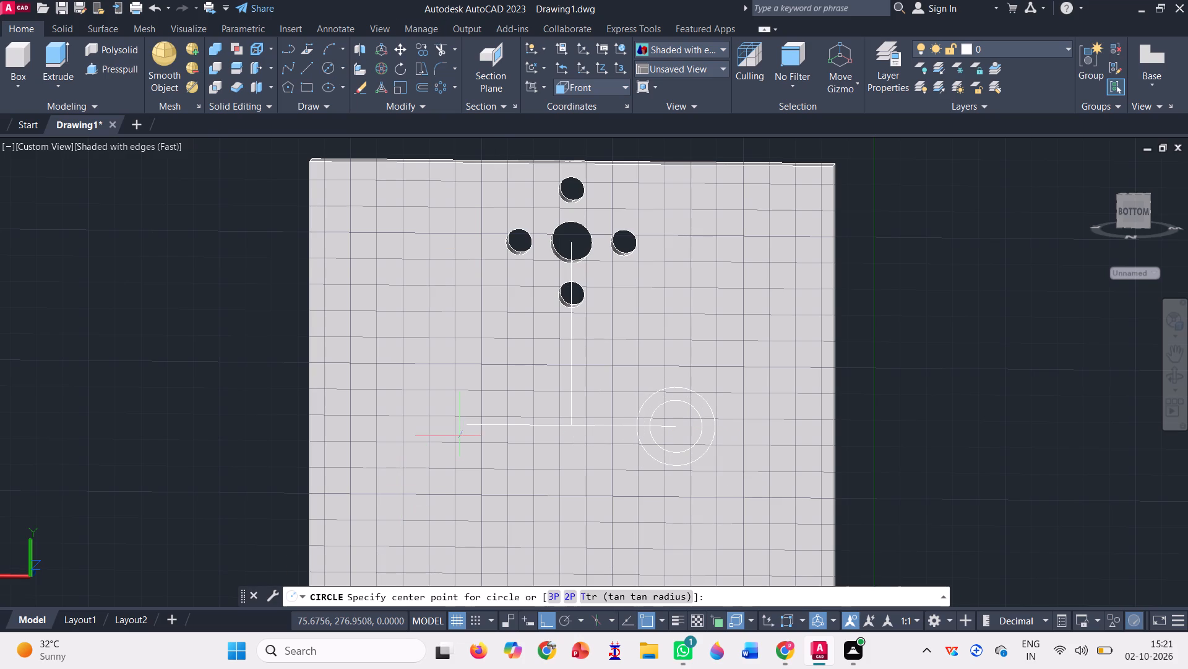
click(466, 422)
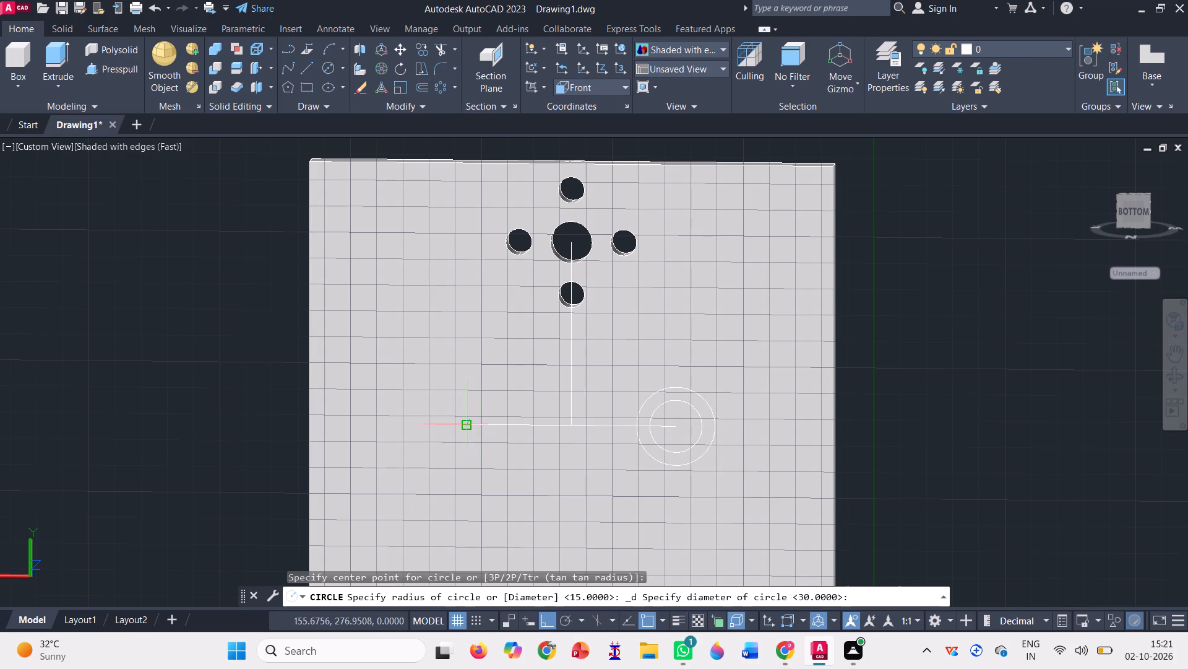
text(20)
key(Return)
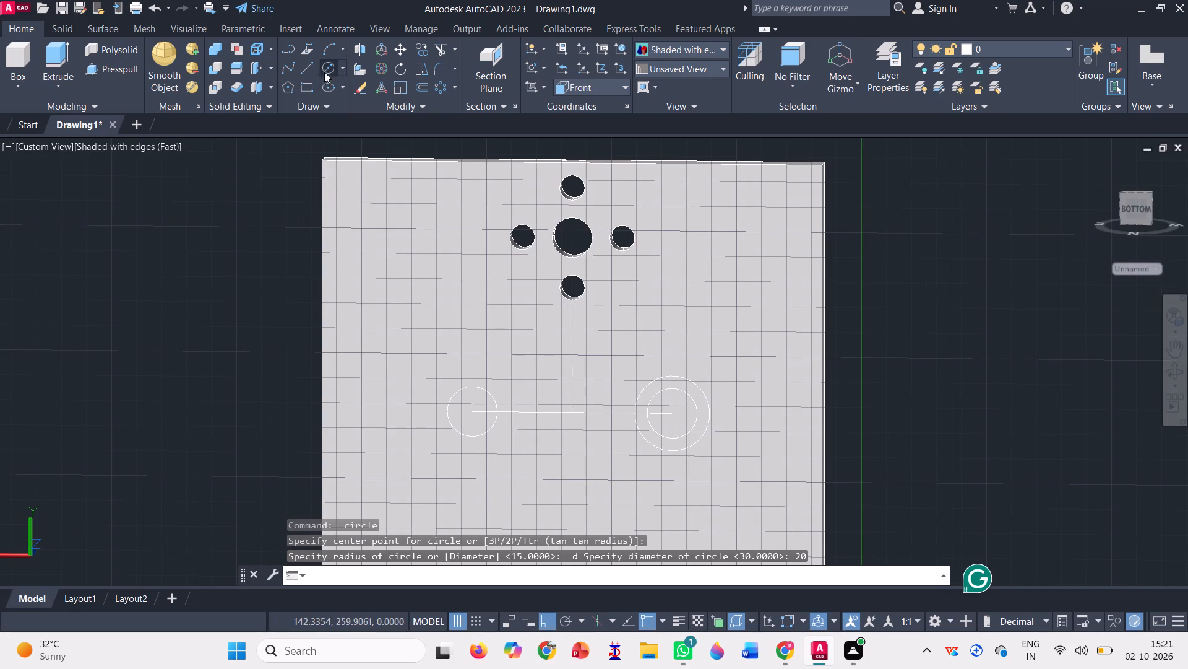
Draw a 30-diameter circle concentric with the 20-diameter circle on the outer end of the 40-long construction line.
click(329, 66)
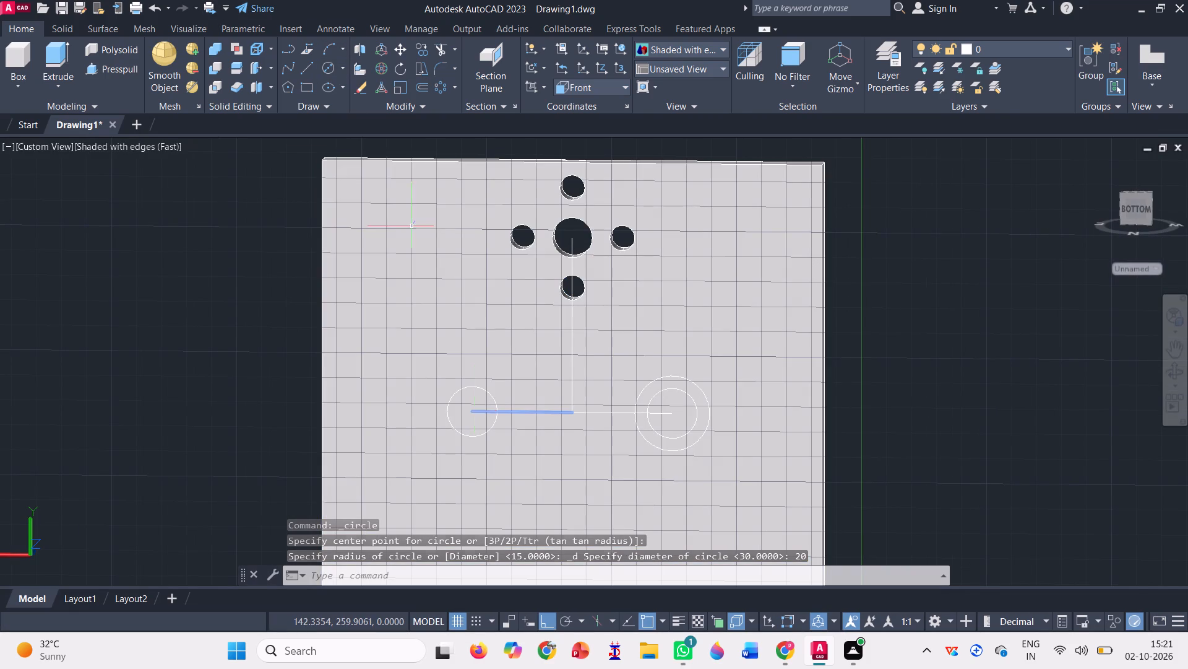
click(328, 59)
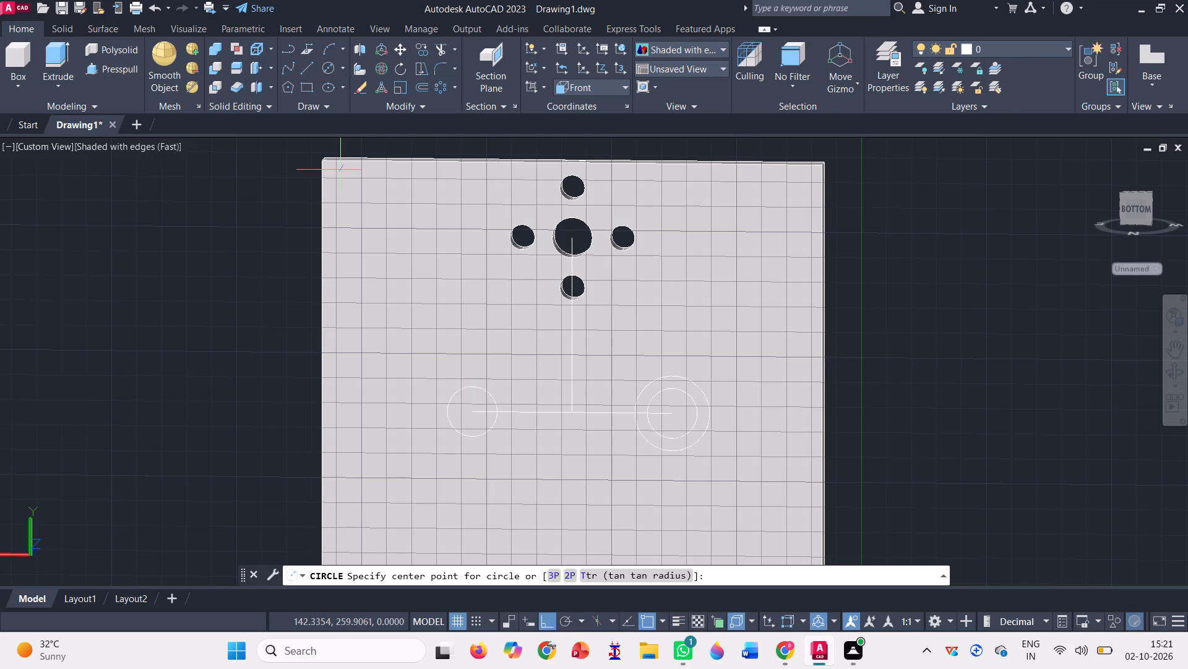
click(476, 408)
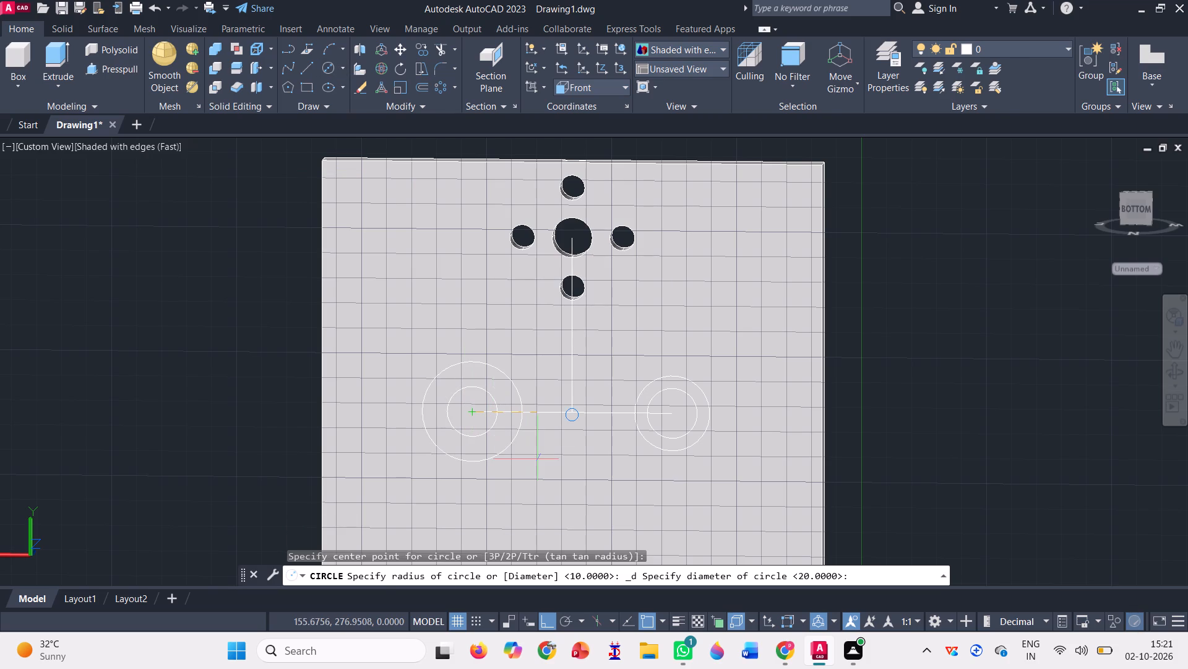
key(2)
key(BackSpace)
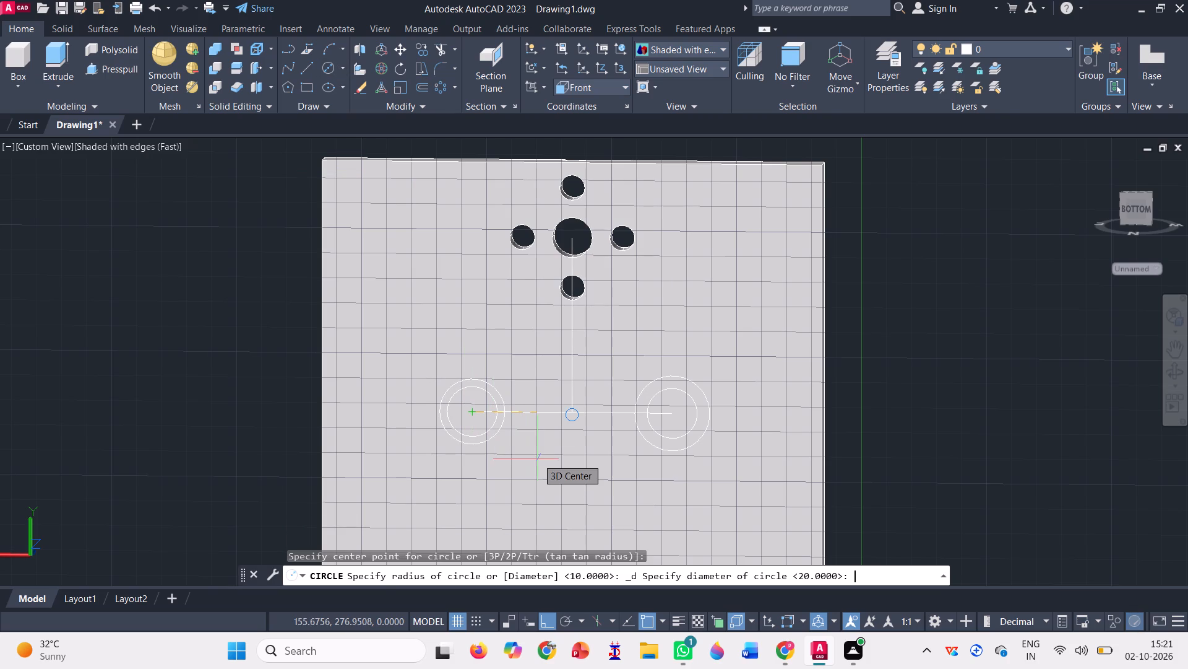
key(2)
key(BackSpace)
text(30)
key(Return)
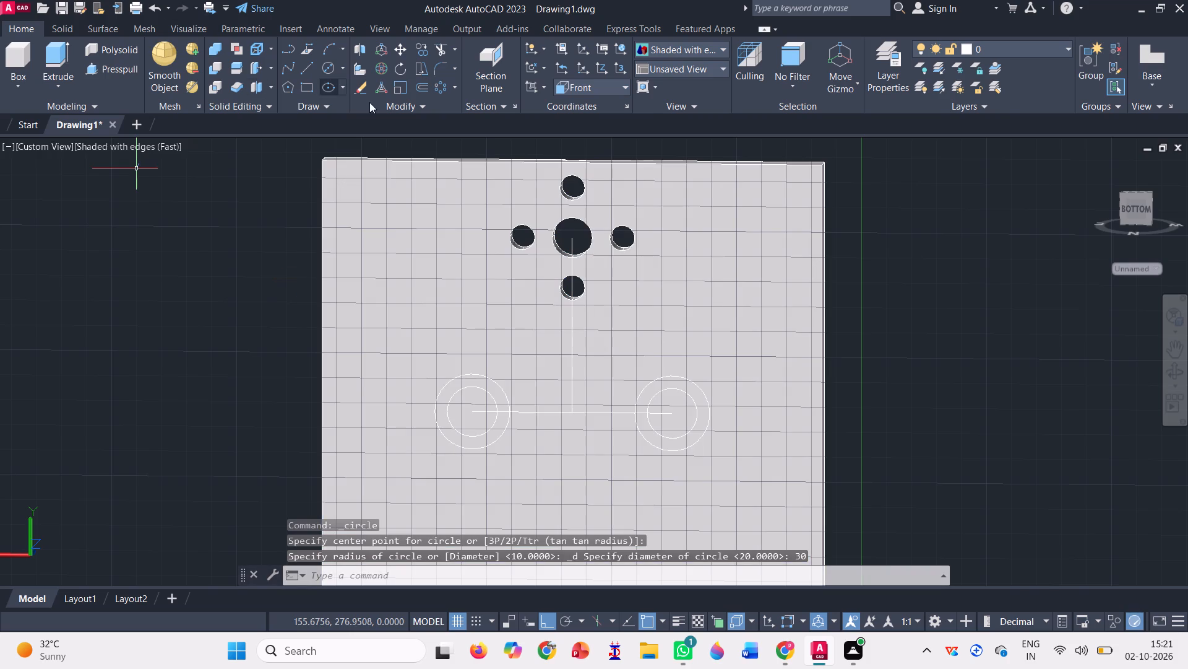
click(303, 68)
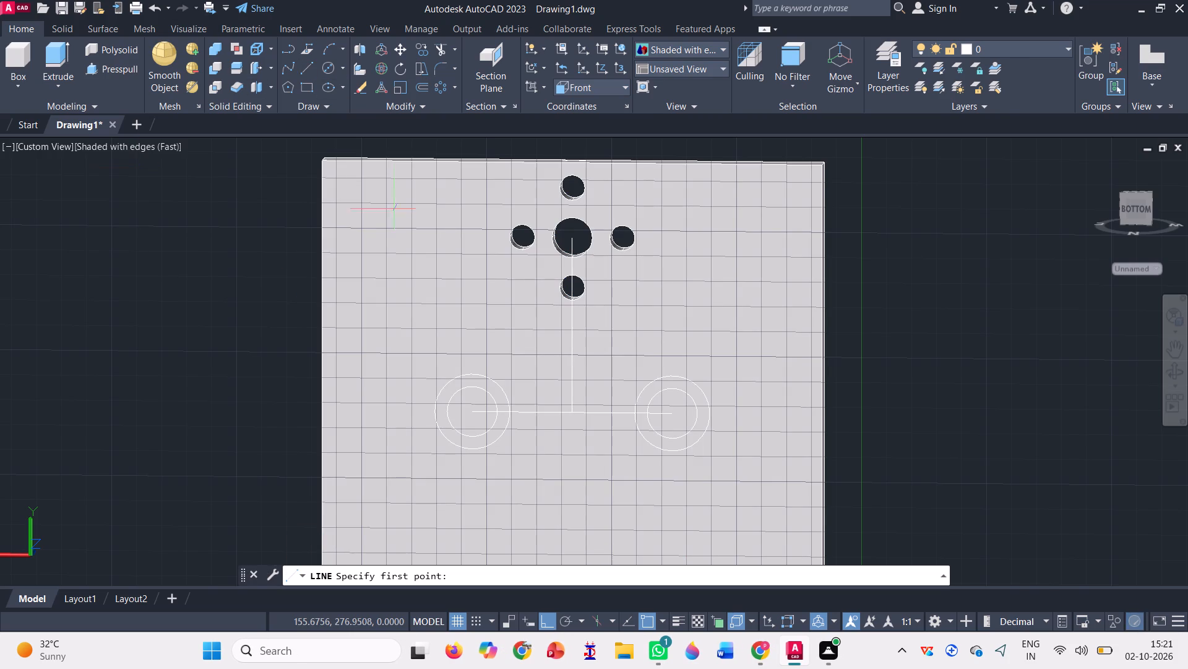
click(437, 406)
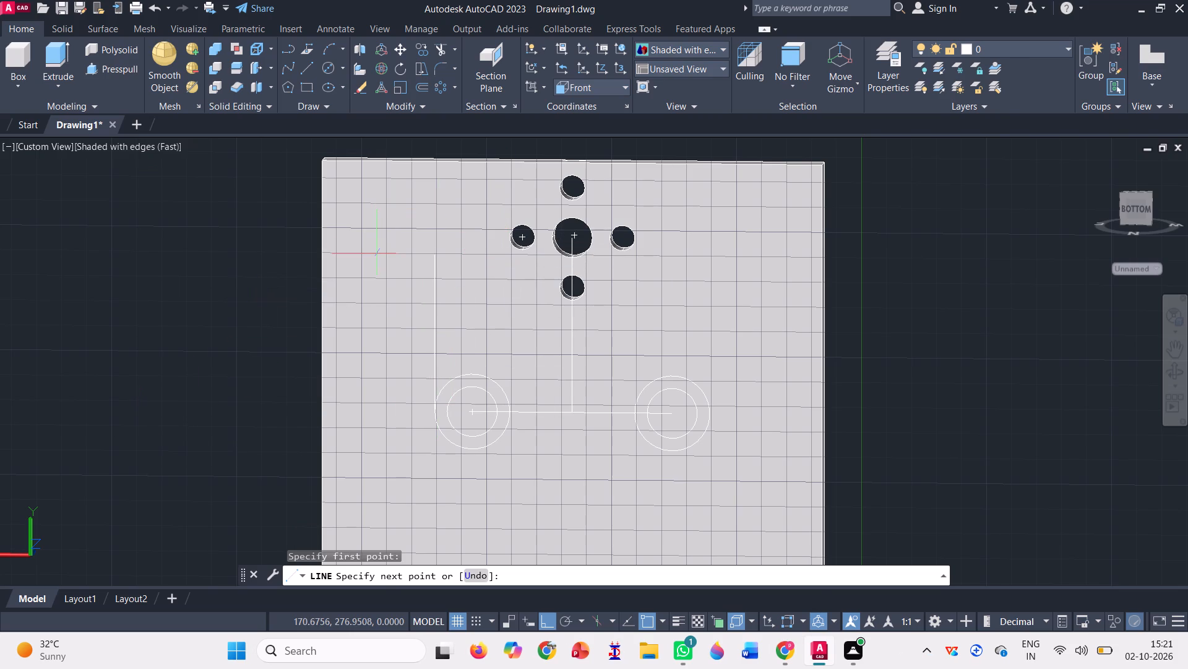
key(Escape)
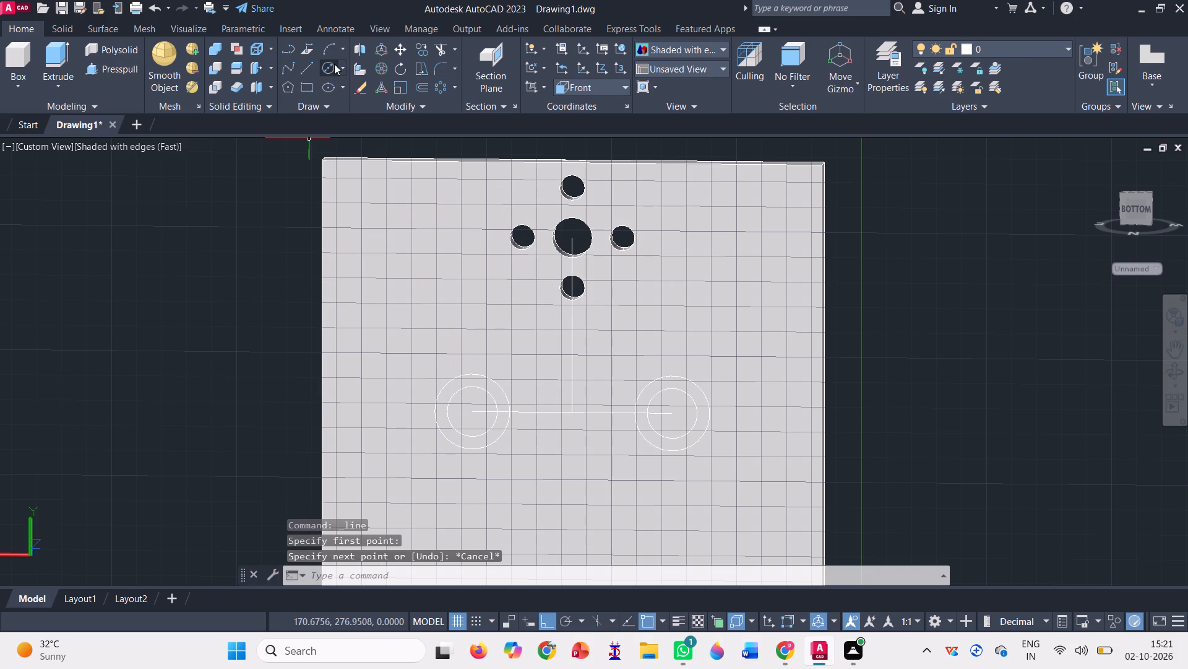
Draw a 60-diameter circle centred on the plate's central hole, enclosing the four surrounding holes.
click(332, 66)
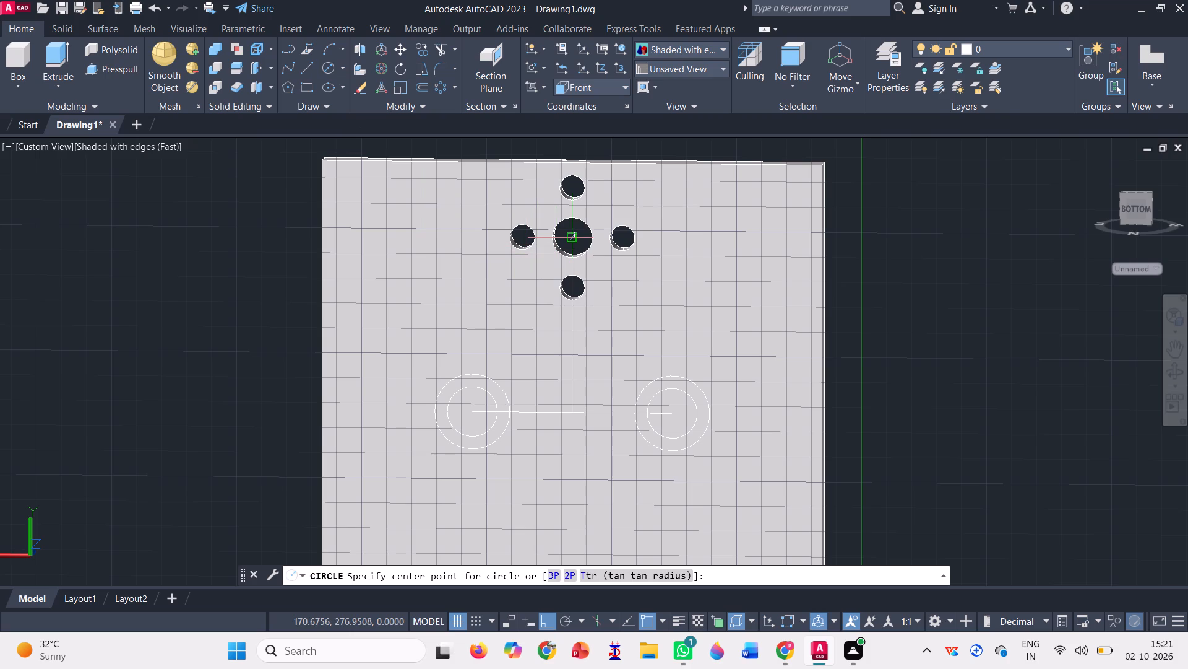
click(571, 238)
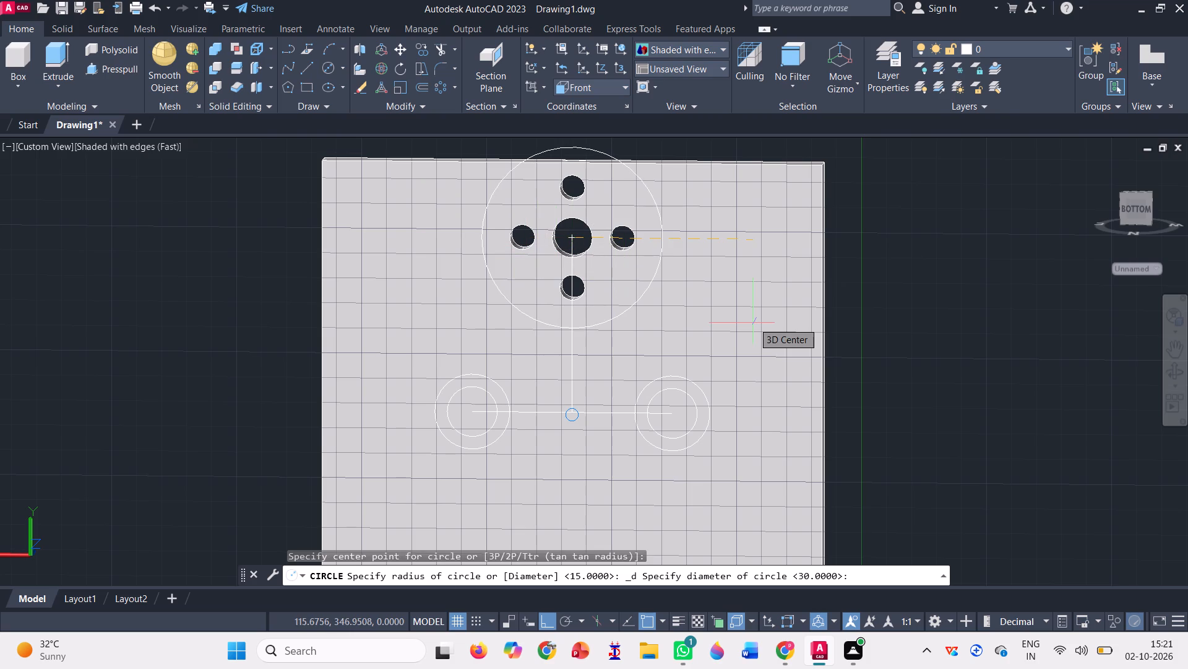
text(60)
key(Return)
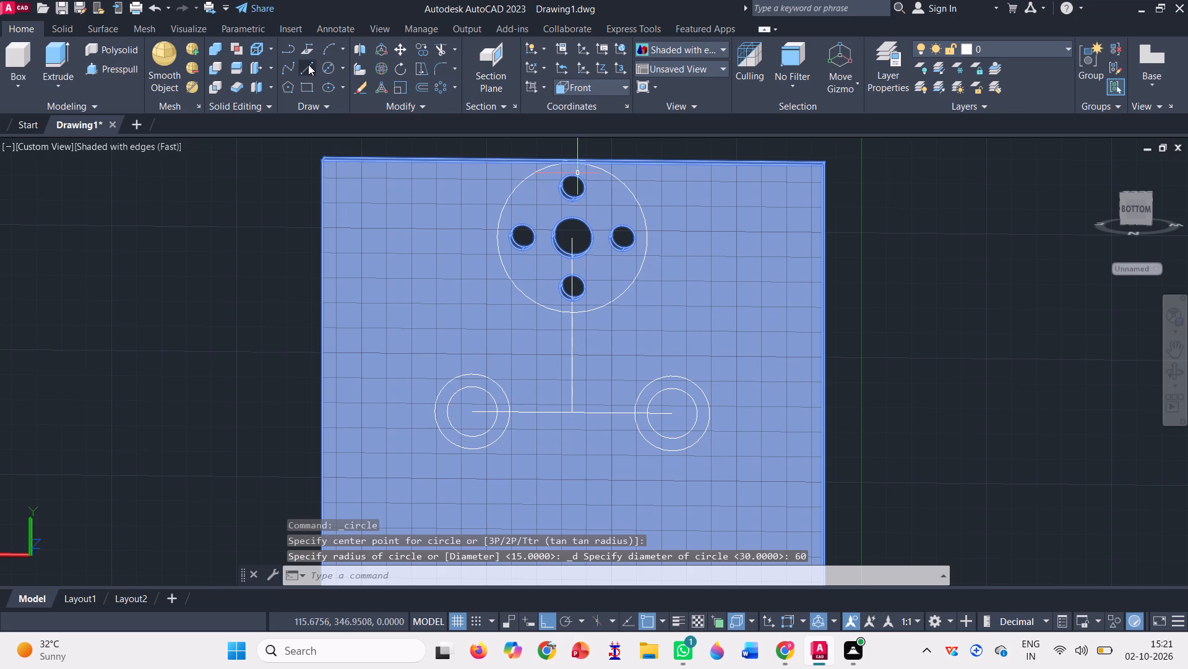
With Ortho off, draw lines from the 60-diameter circle's left quadrant to the left 30-diameter circle and back to the large circle's tangent point.
click(309, 64)
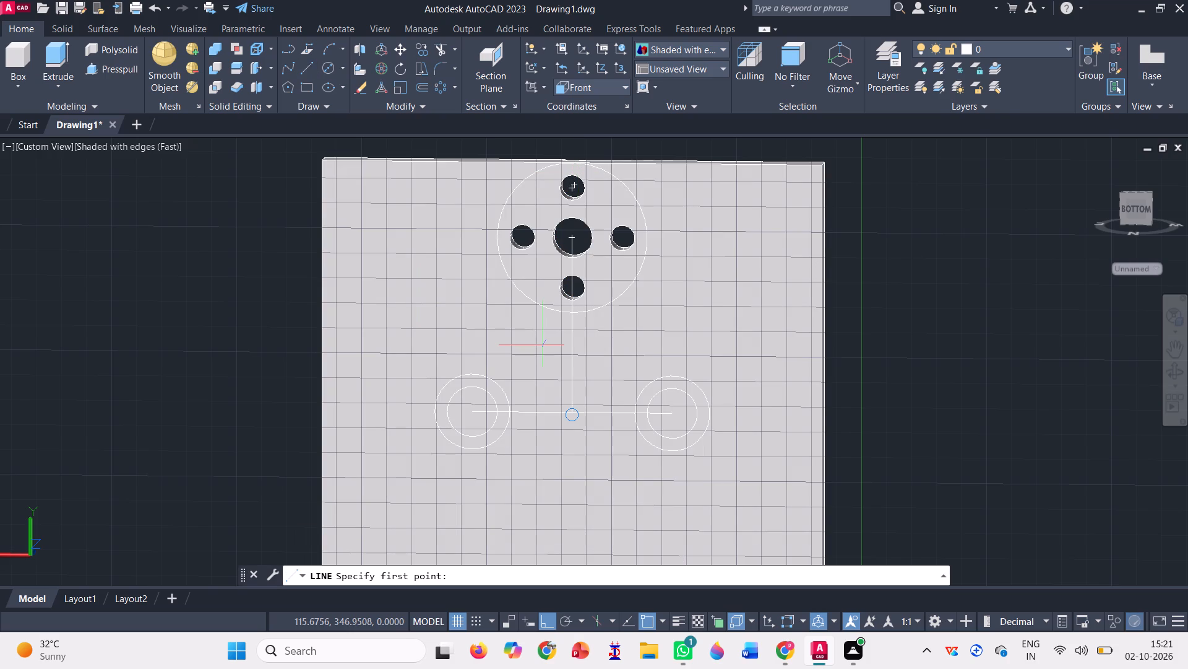
click(500, 238)
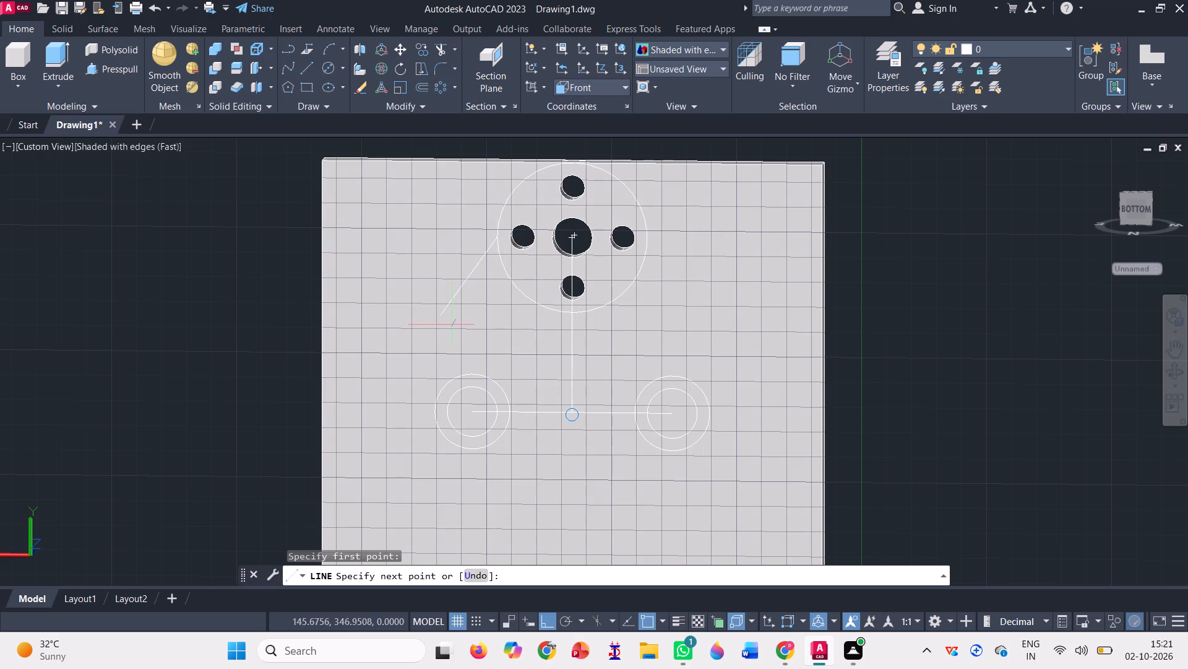
scroll(432, 391, up, 3)
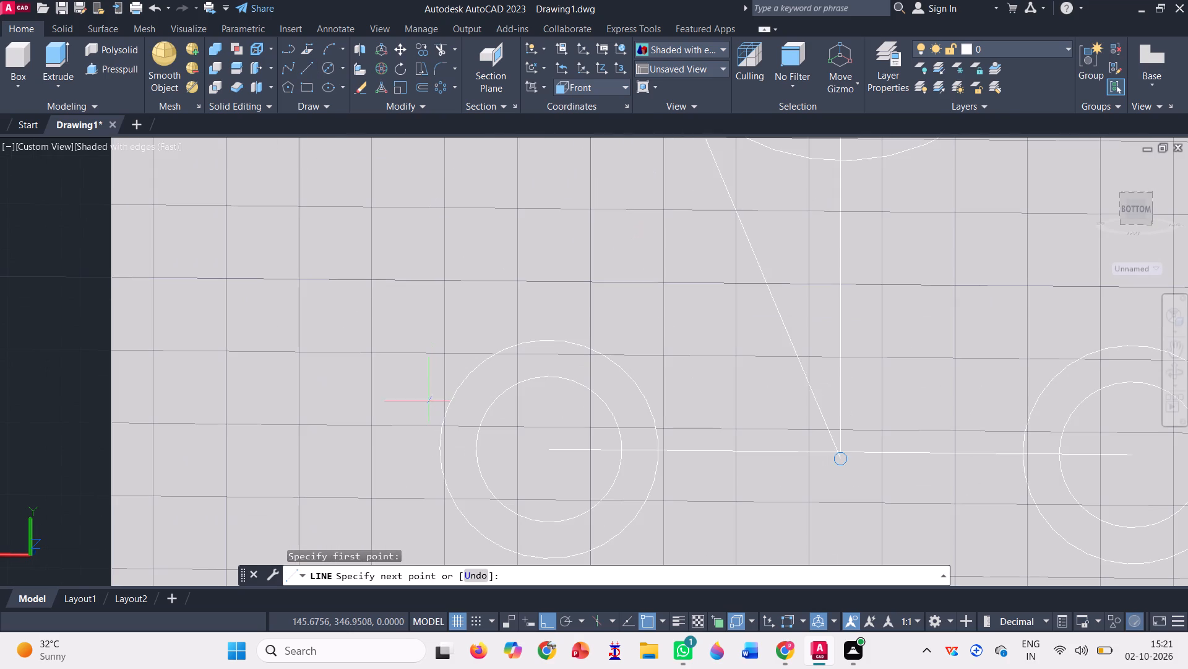
click(542, 621)
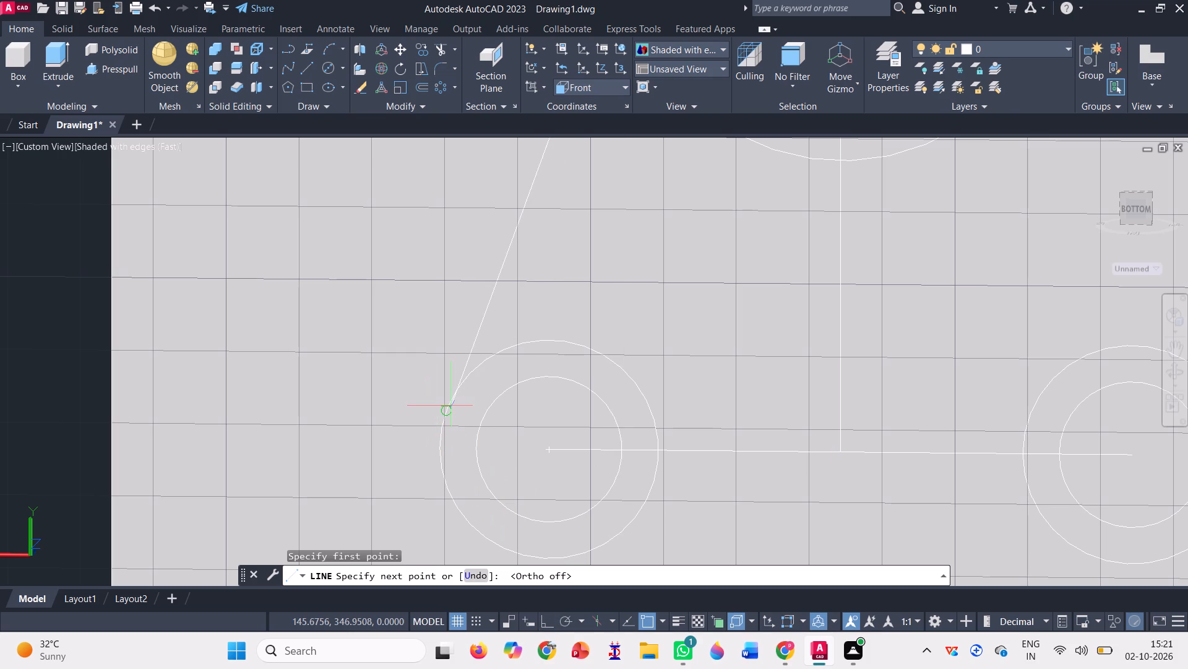
click(444, 406)
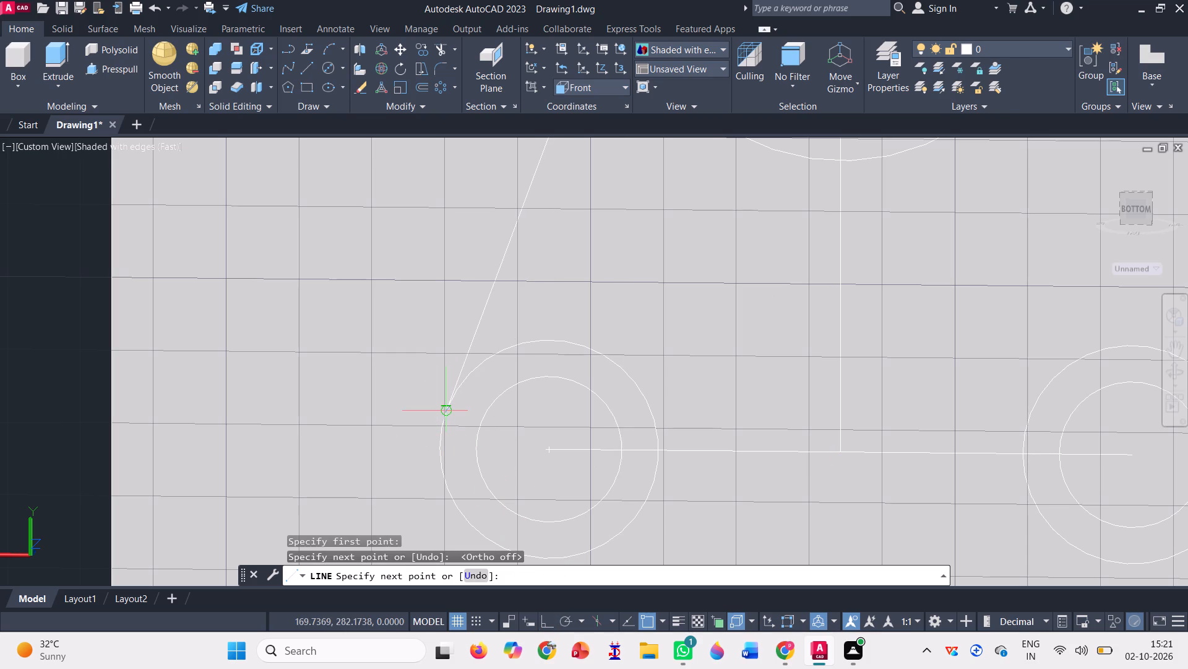
scroll(444, 406, down, 3)
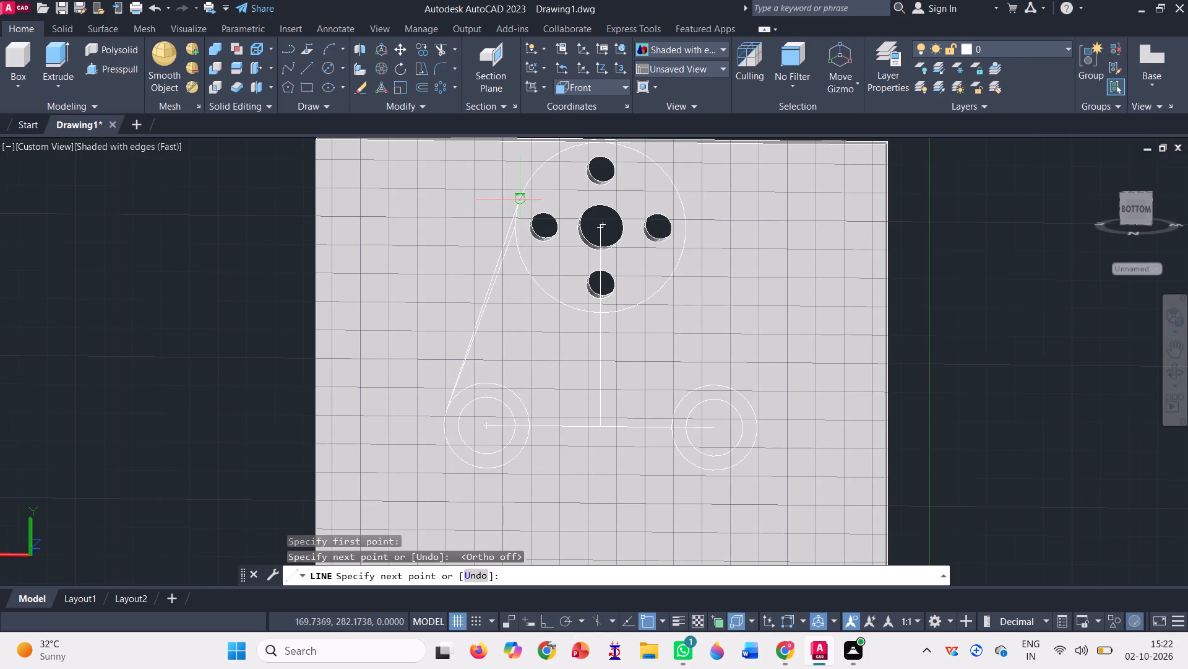
click(519, 197)
key(space)
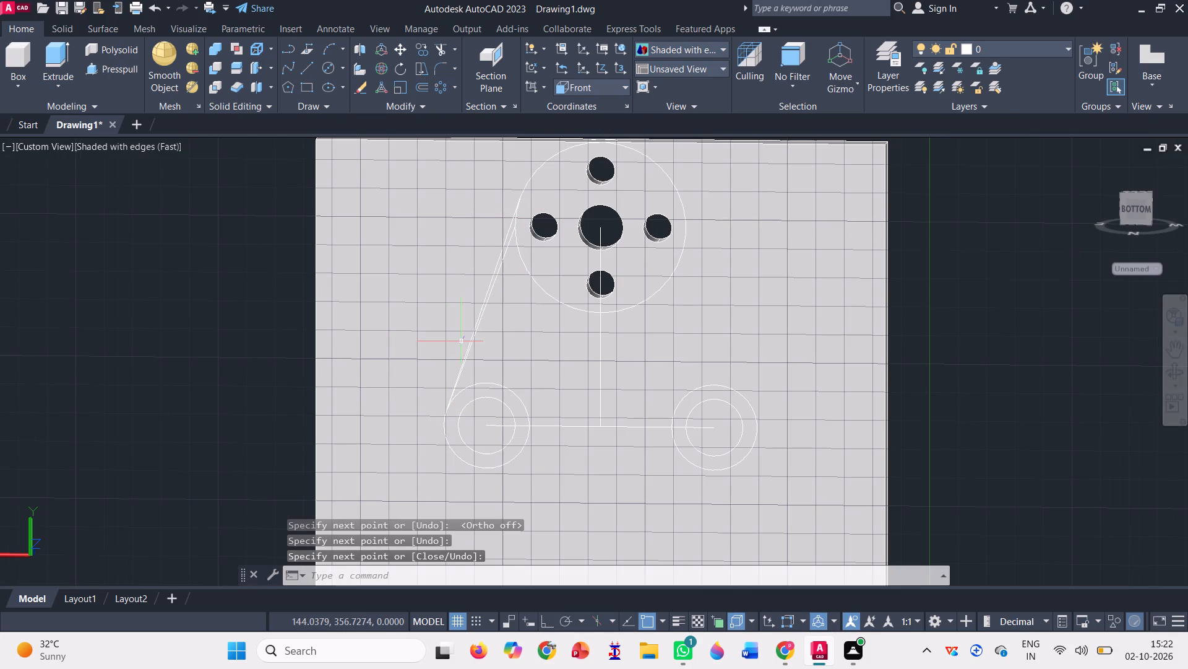
Delete the inner line that starts at the 60-diameter circle's left quadrant, keeping the outer tangent line.
scroll(504, 250, up, 6)
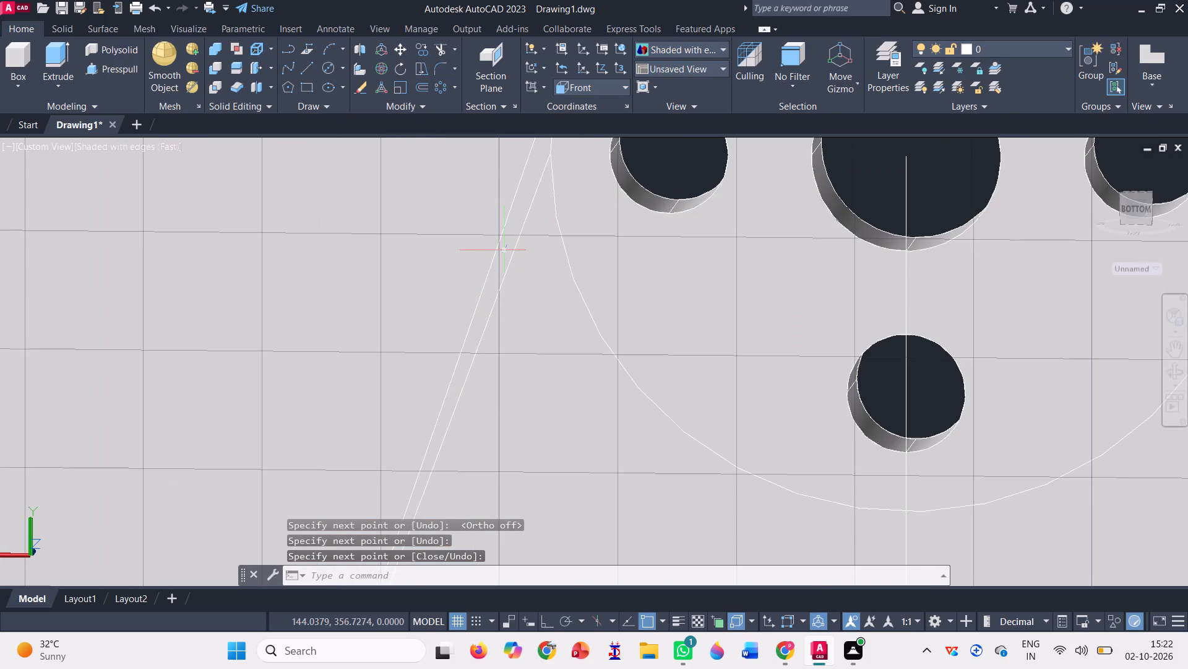
click(504, 276)
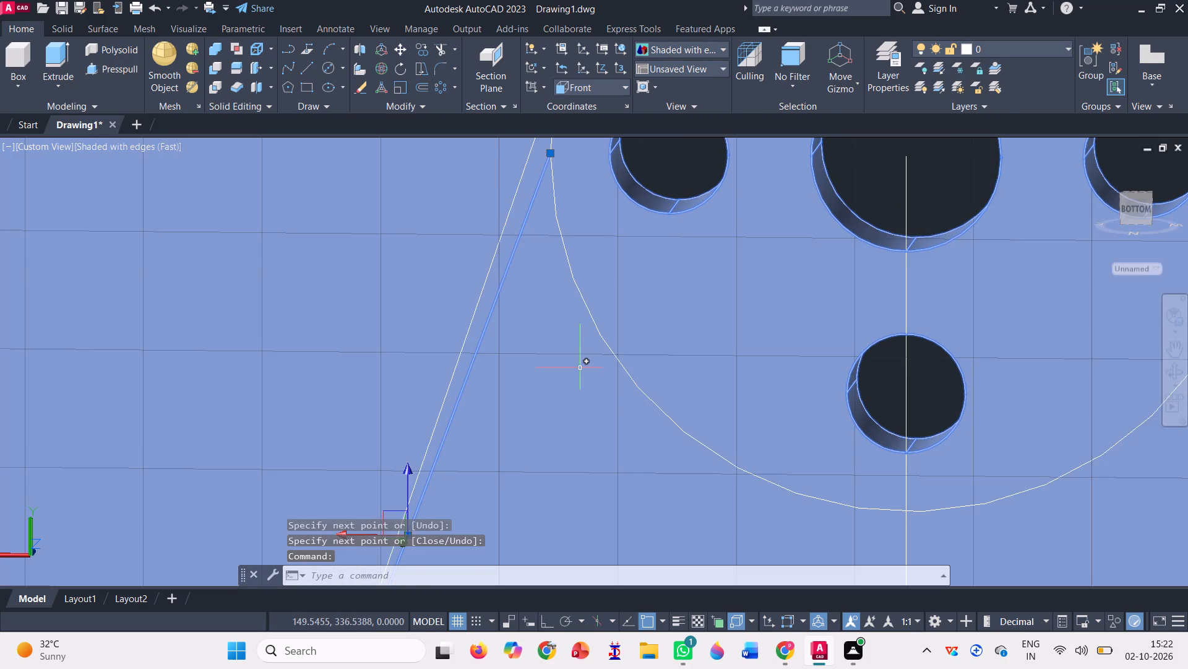
key(Delete)
Draw lines from the 60-diameter circle's right quadrant to the right 30-diameter circle and back to the large circle's tangent point.
scroll(430, 296, down, 1)
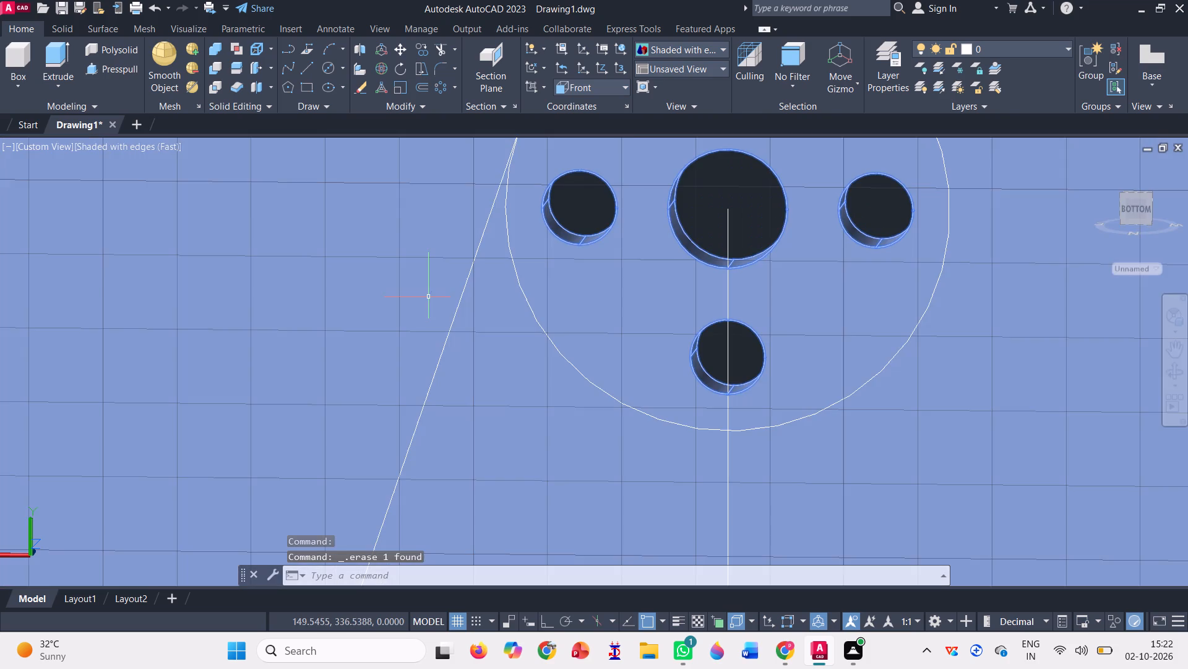
scroll(428, 296, down, 3)
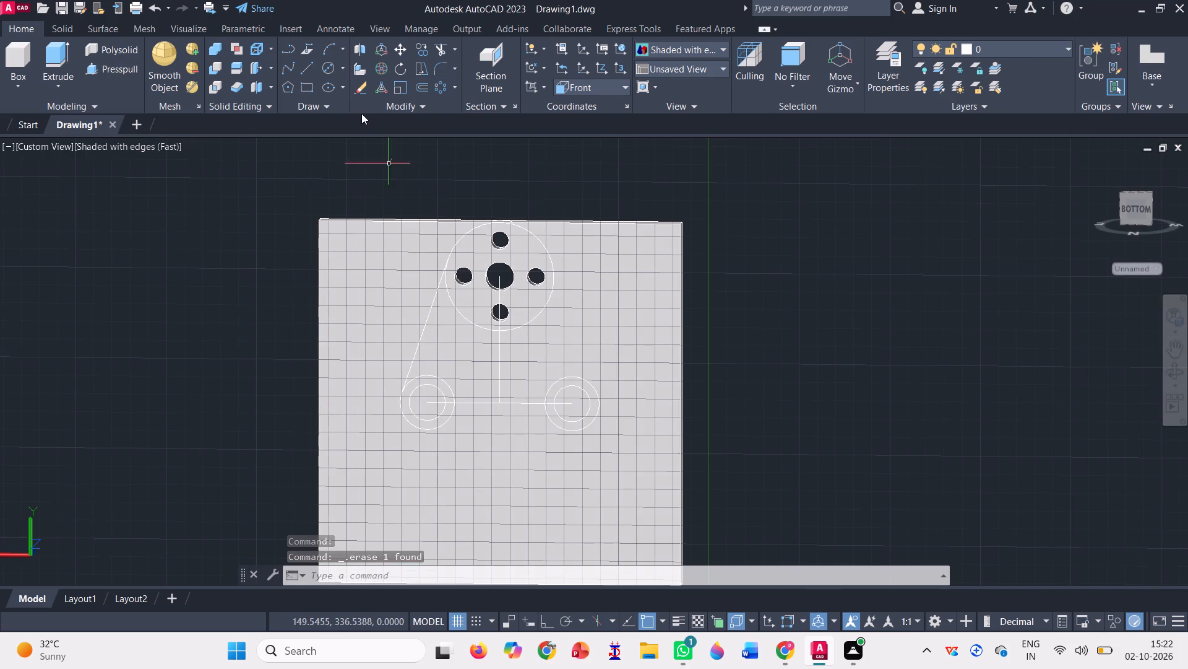
click(304, 70)
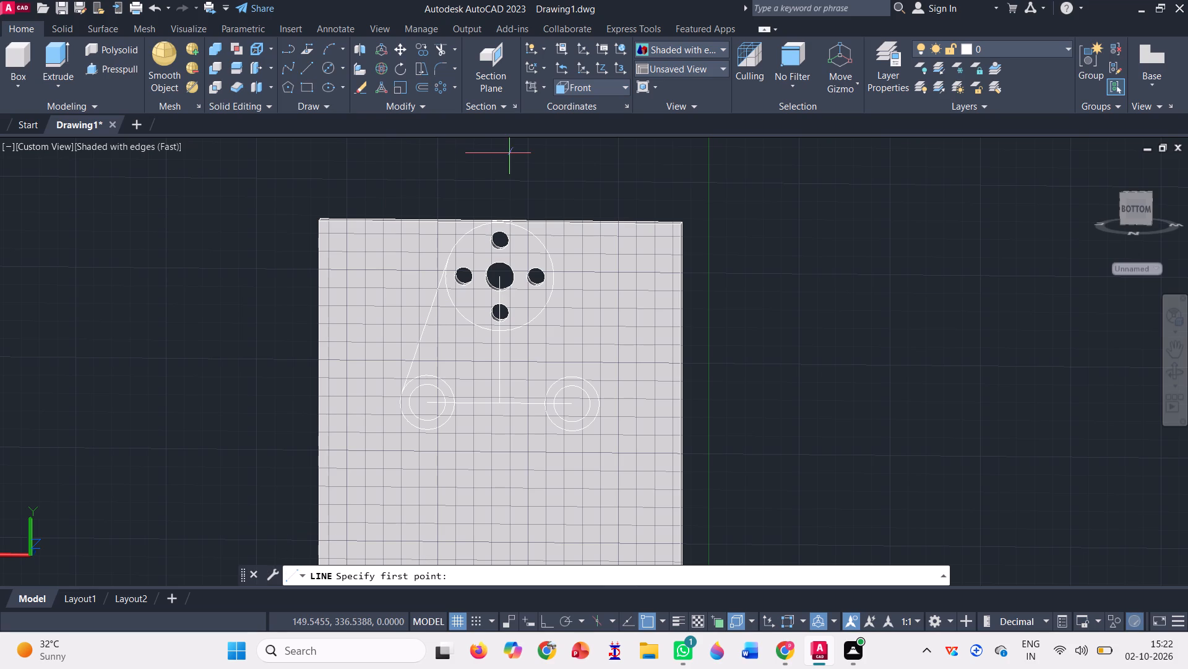
click(552, 278)
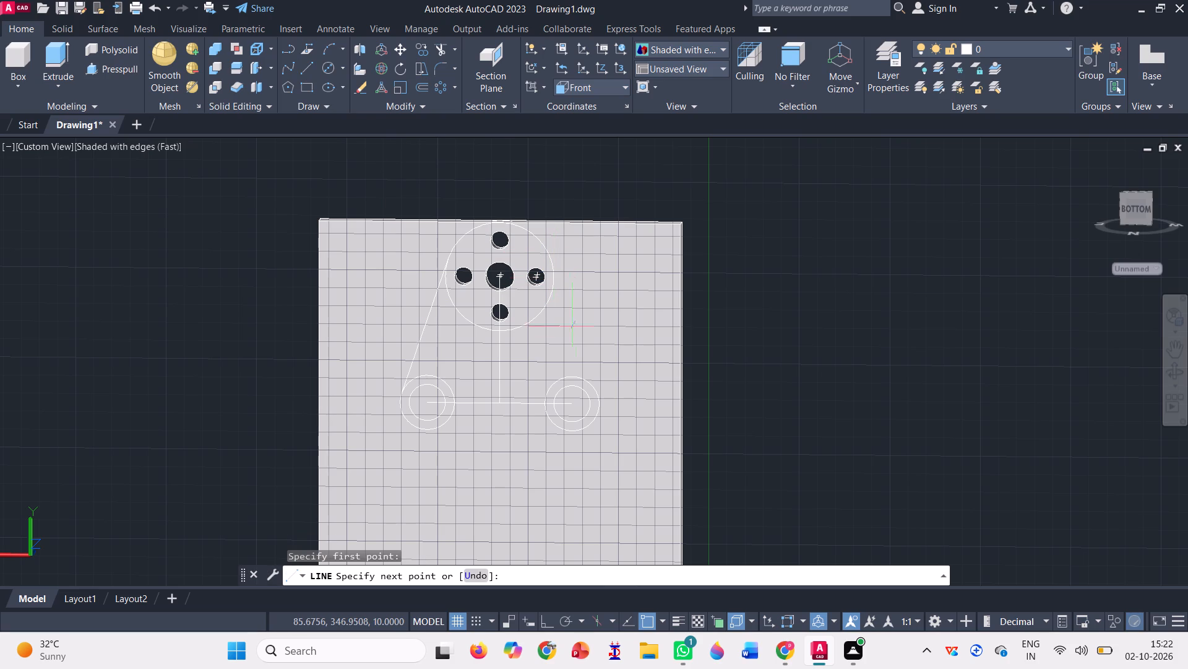
scroll(598, 392, up, 2)
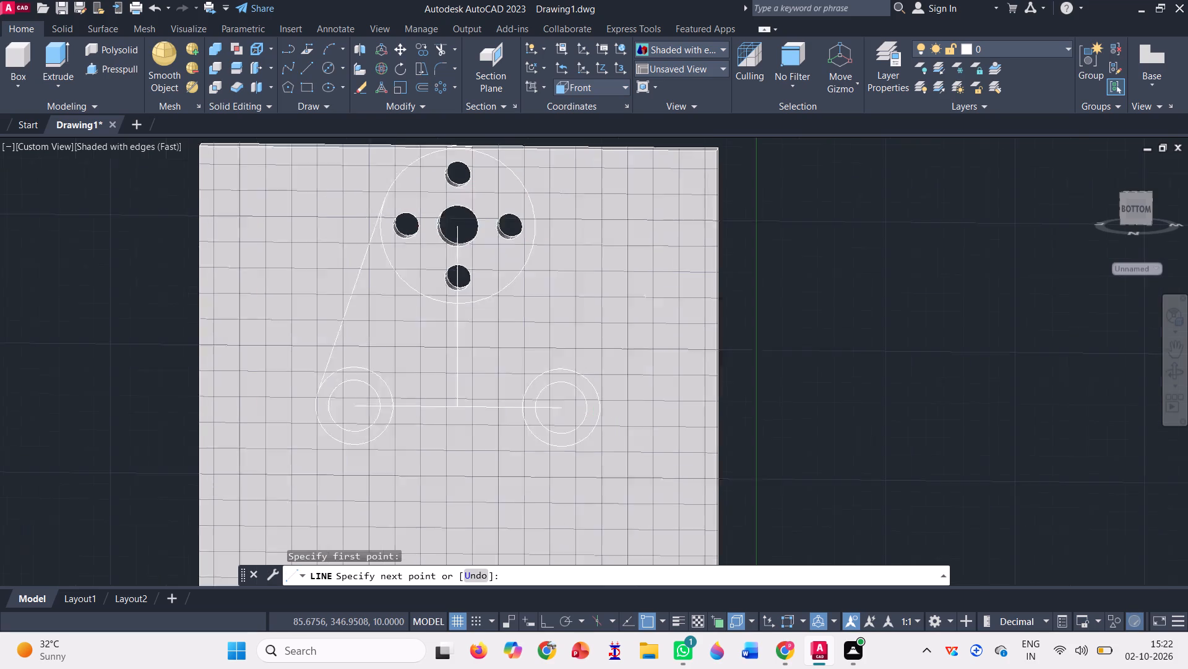
scroll(598, 392, up, 3)
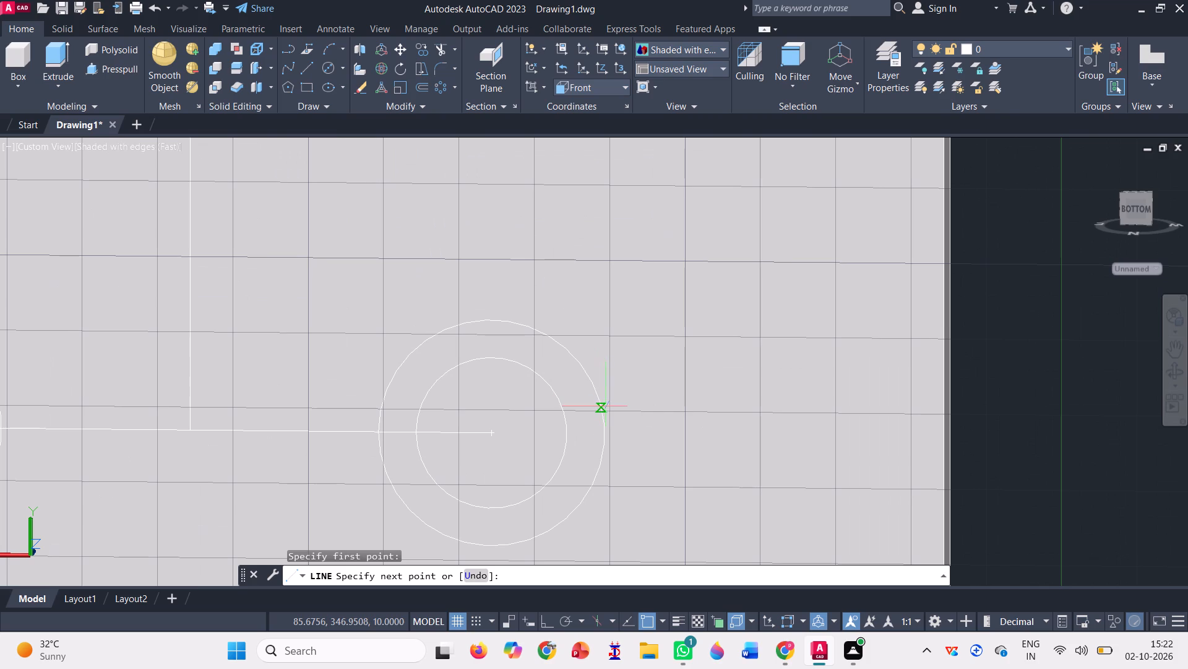
click(598, 396)
scroll(598, 400, down, 3)
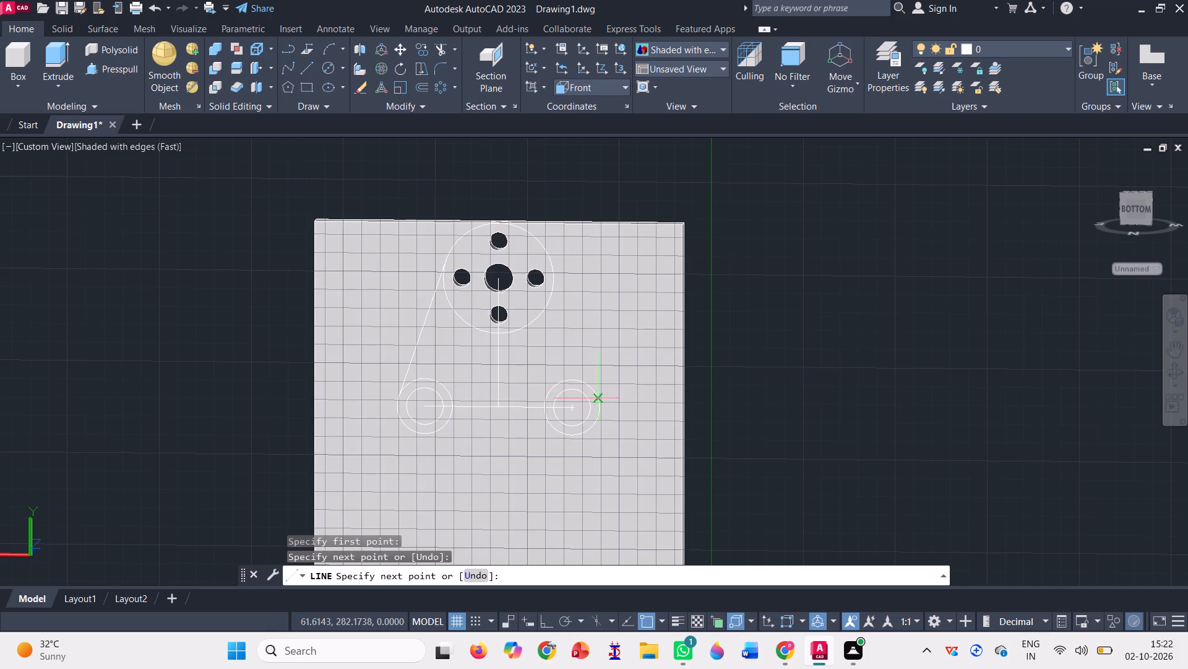
scroll(544, 260, up, 4)
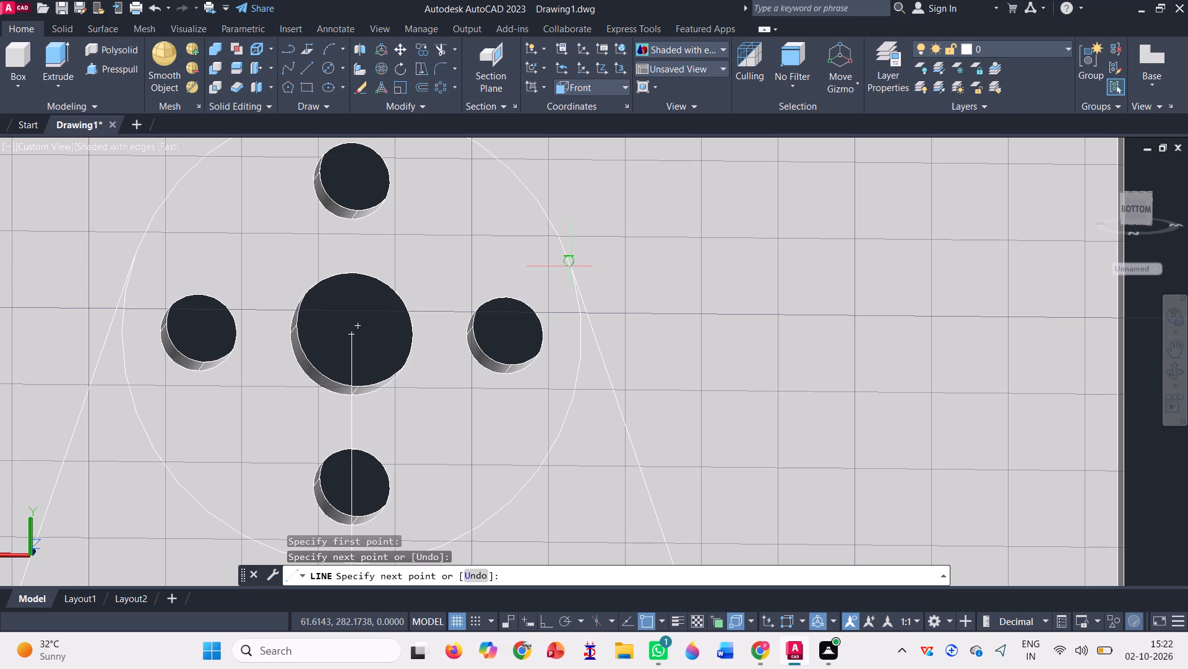
click(570, 266)
scroll(572, 265, down, 2)
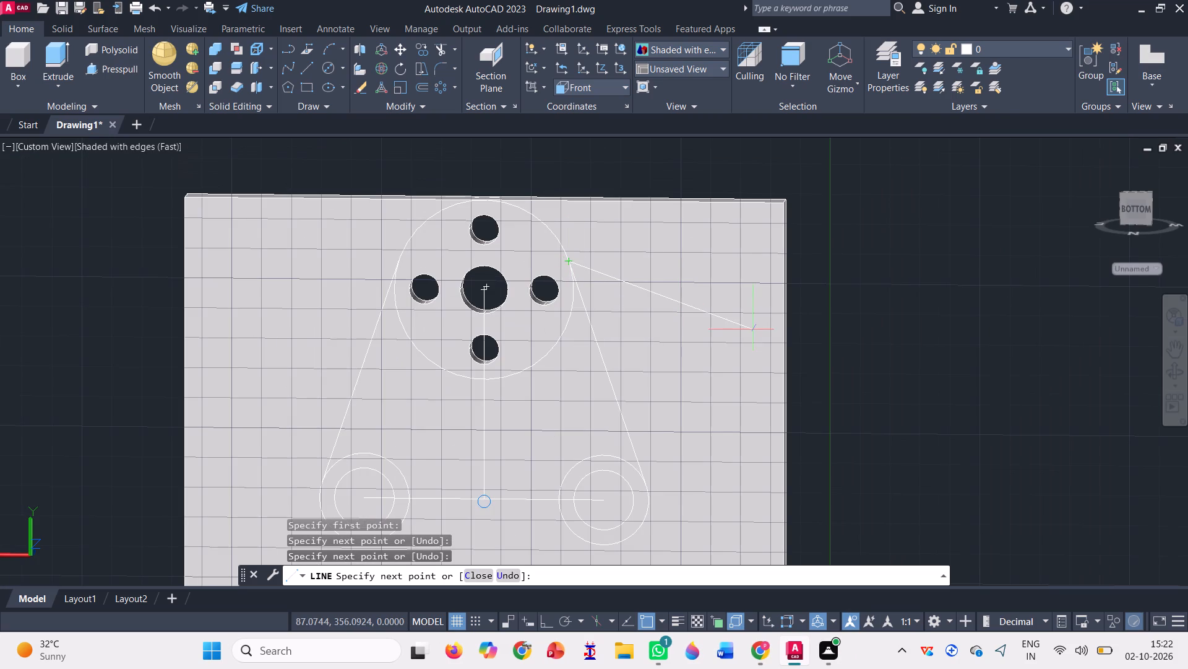
key(space)
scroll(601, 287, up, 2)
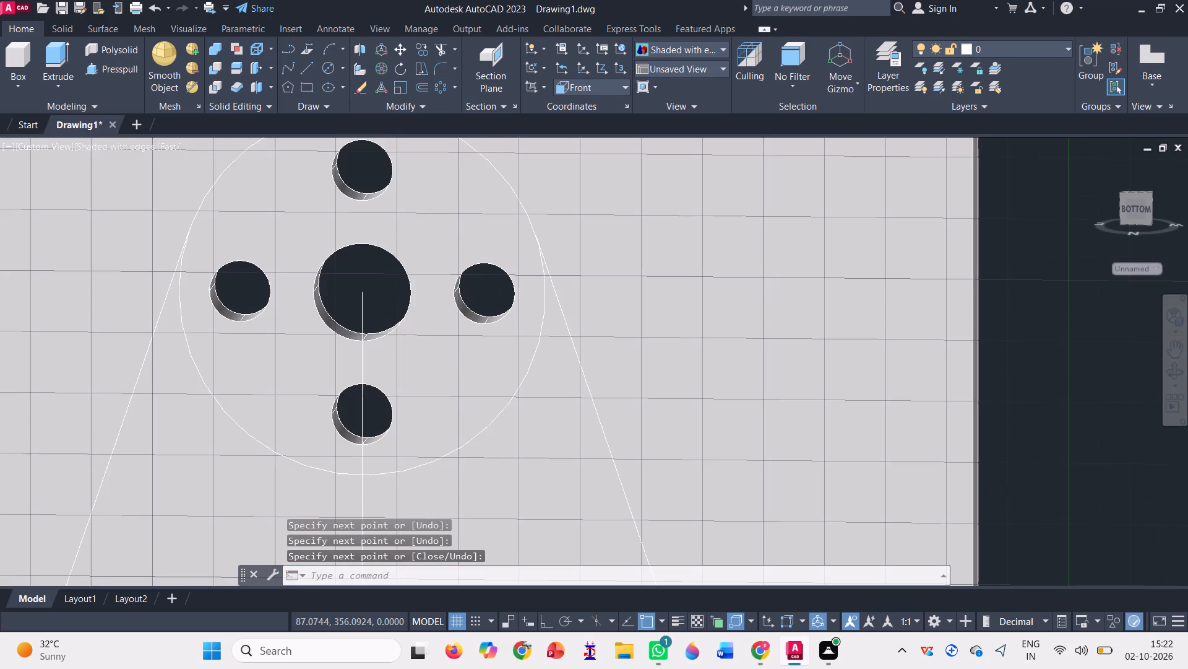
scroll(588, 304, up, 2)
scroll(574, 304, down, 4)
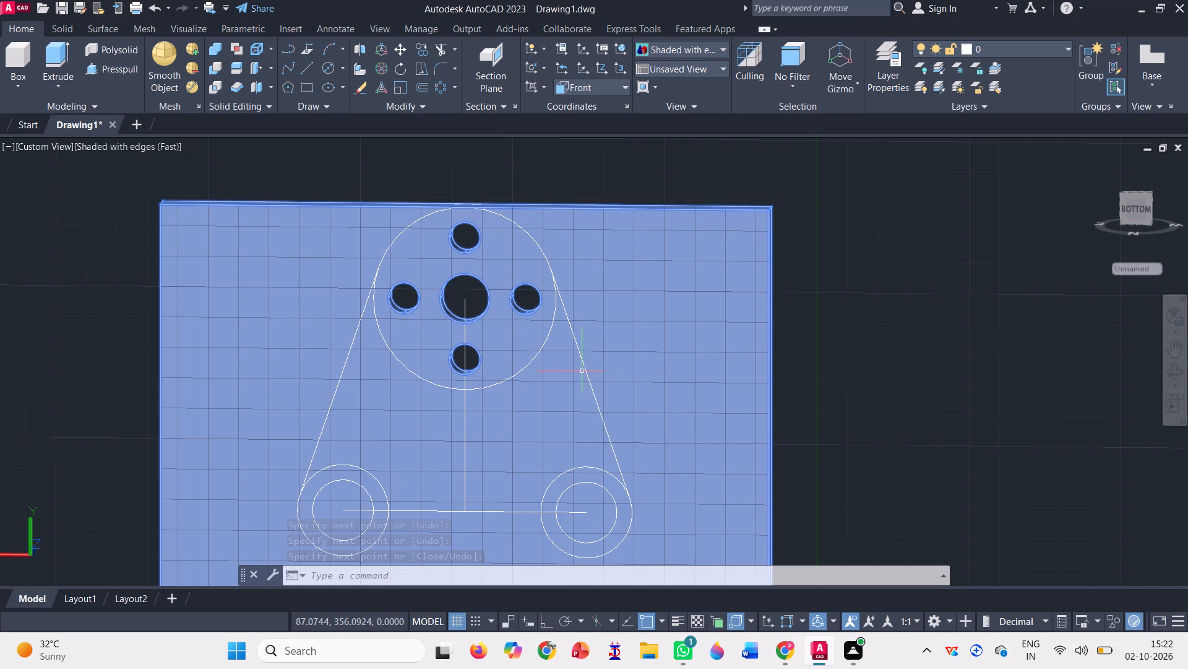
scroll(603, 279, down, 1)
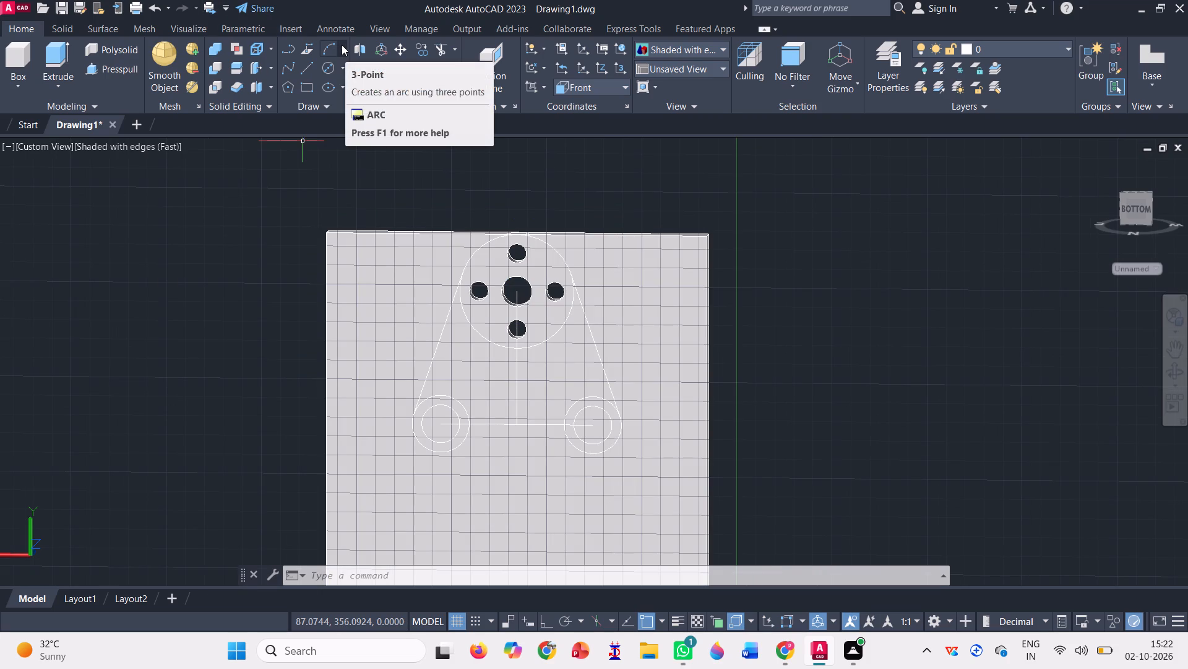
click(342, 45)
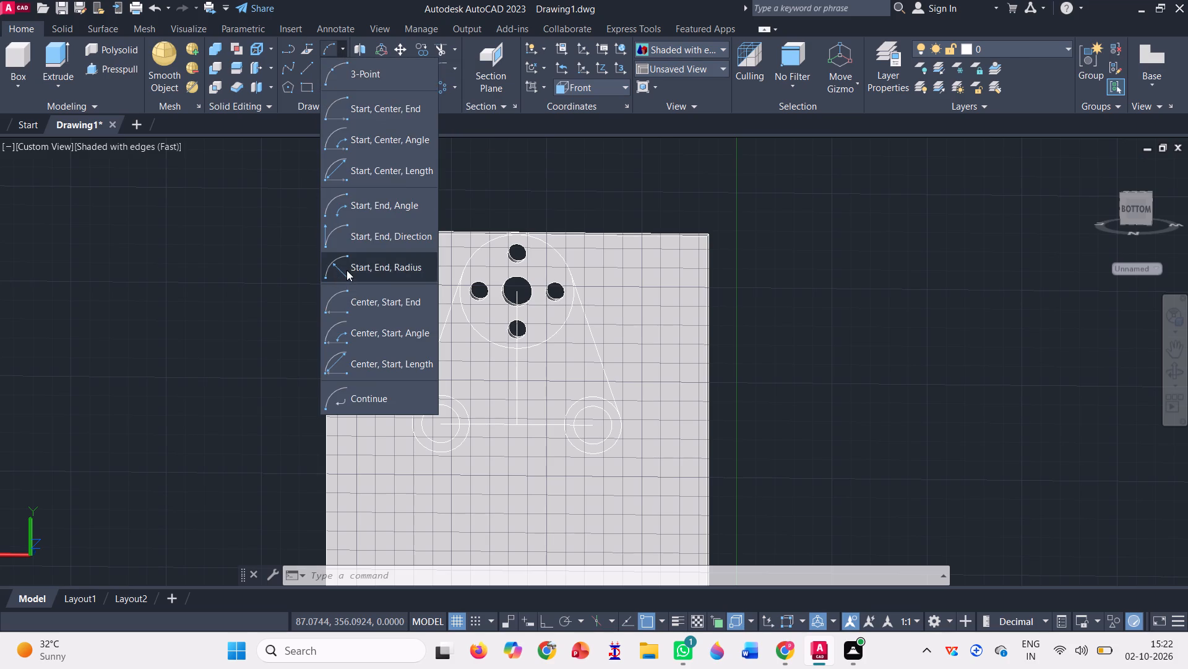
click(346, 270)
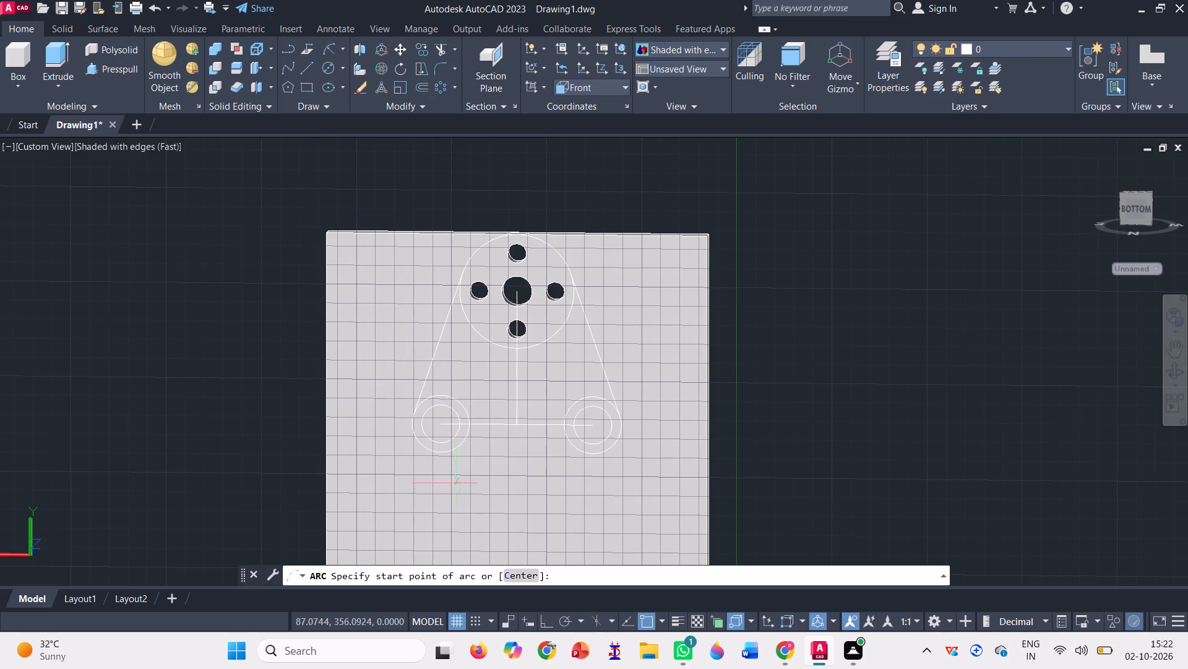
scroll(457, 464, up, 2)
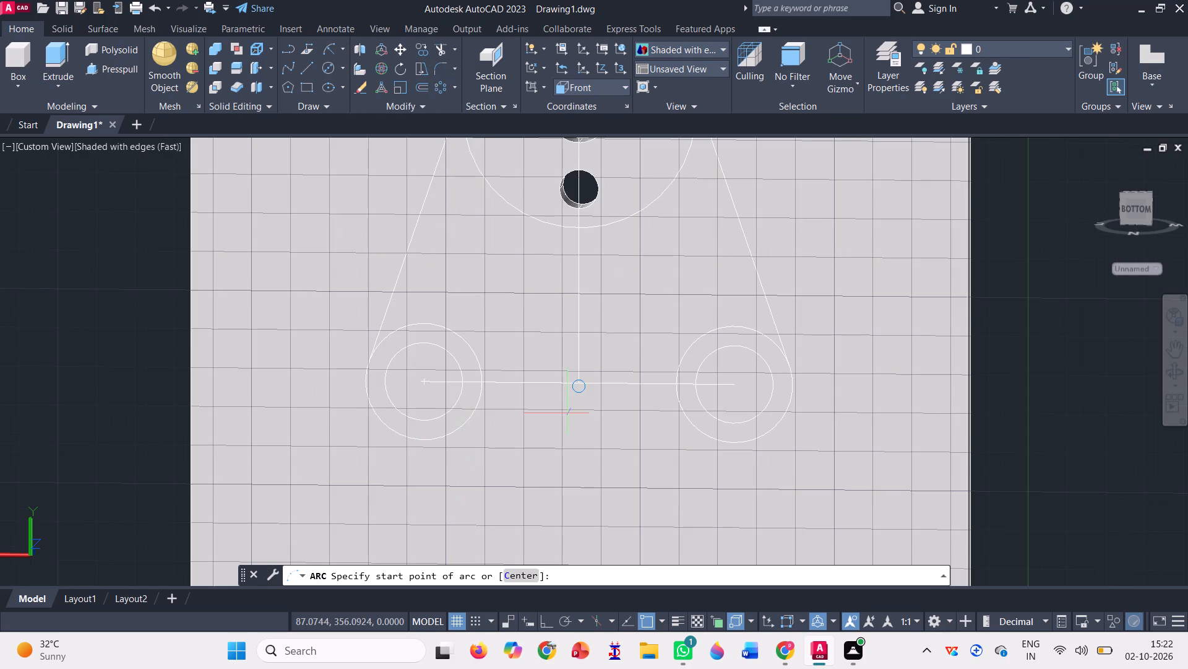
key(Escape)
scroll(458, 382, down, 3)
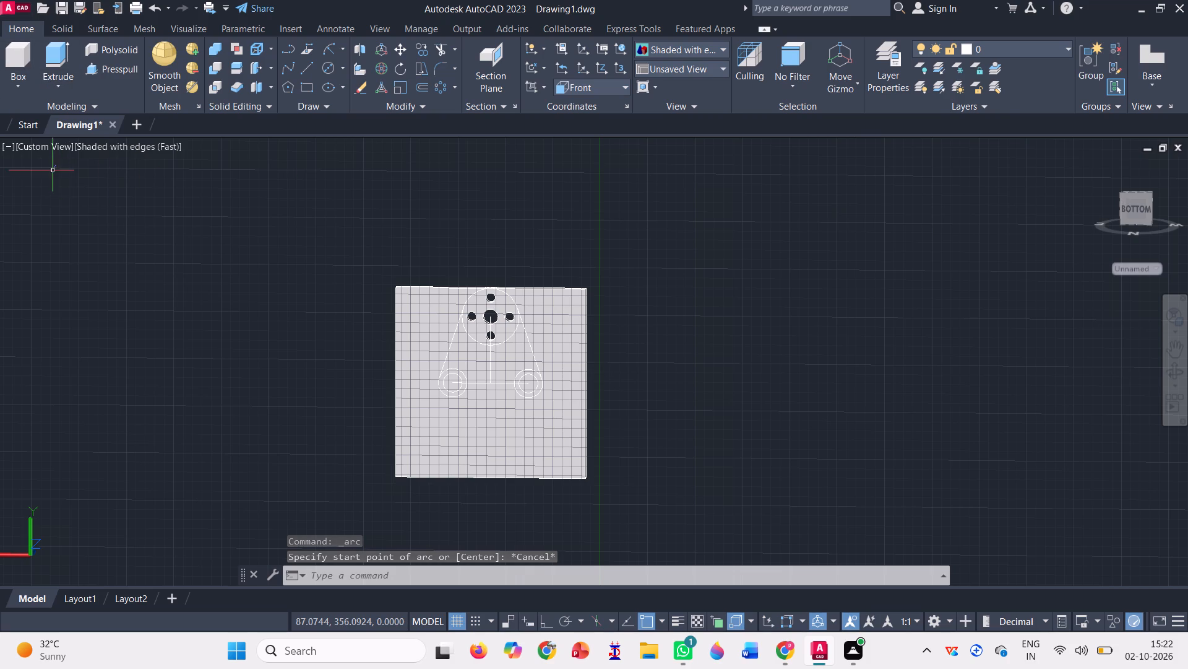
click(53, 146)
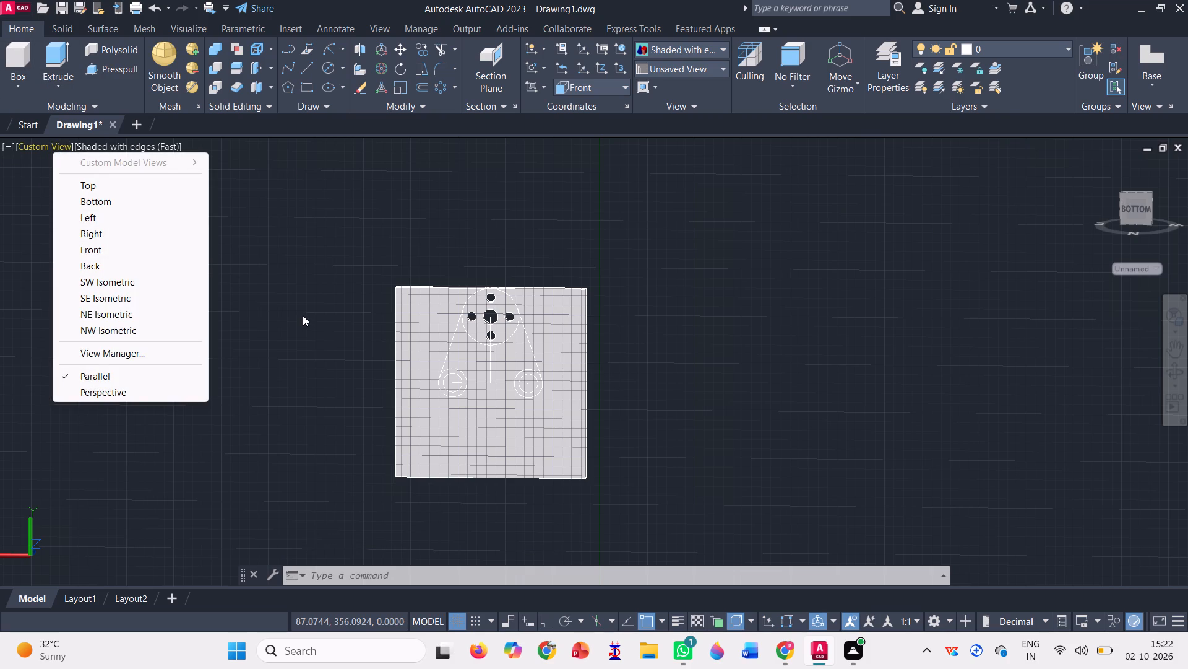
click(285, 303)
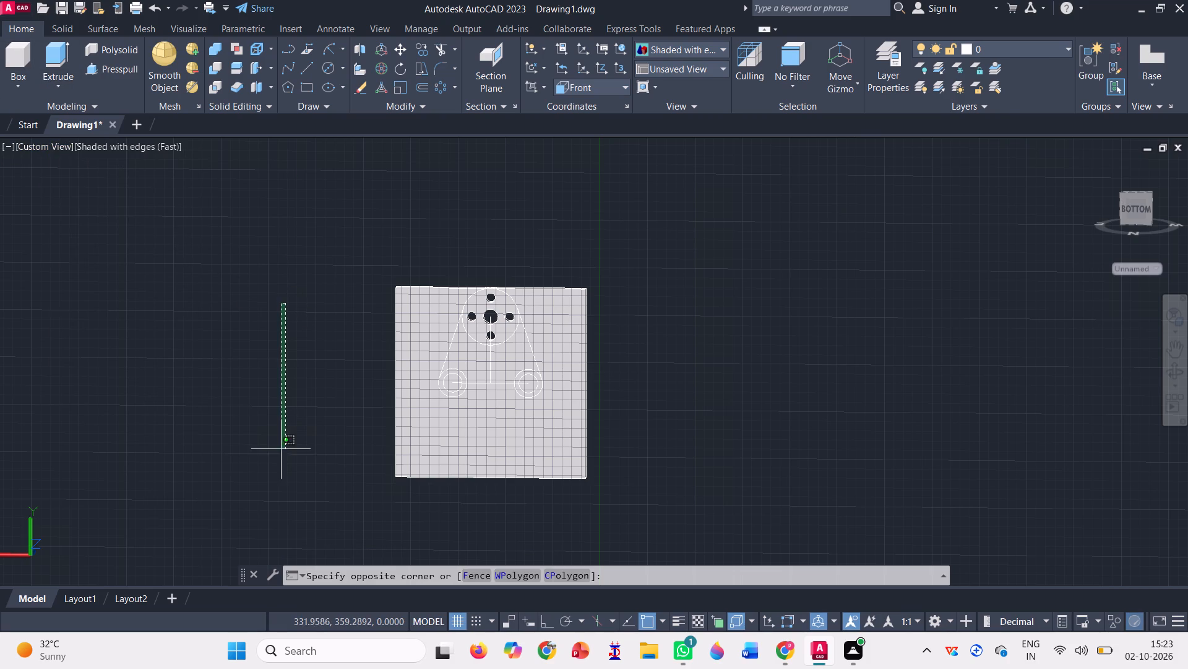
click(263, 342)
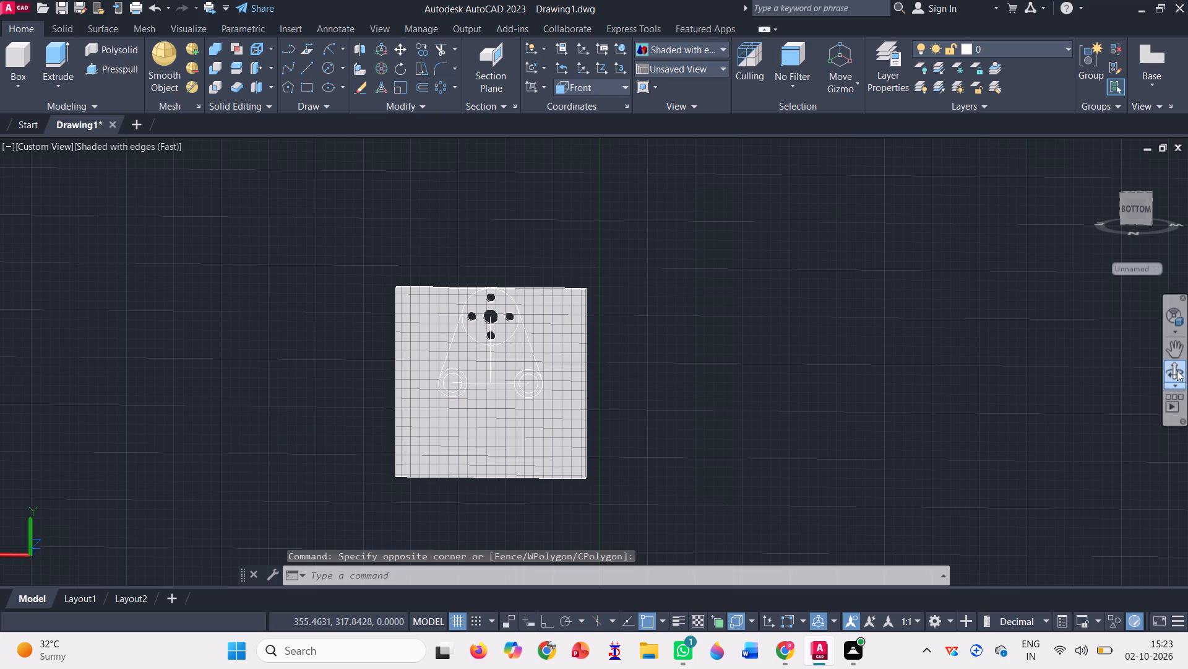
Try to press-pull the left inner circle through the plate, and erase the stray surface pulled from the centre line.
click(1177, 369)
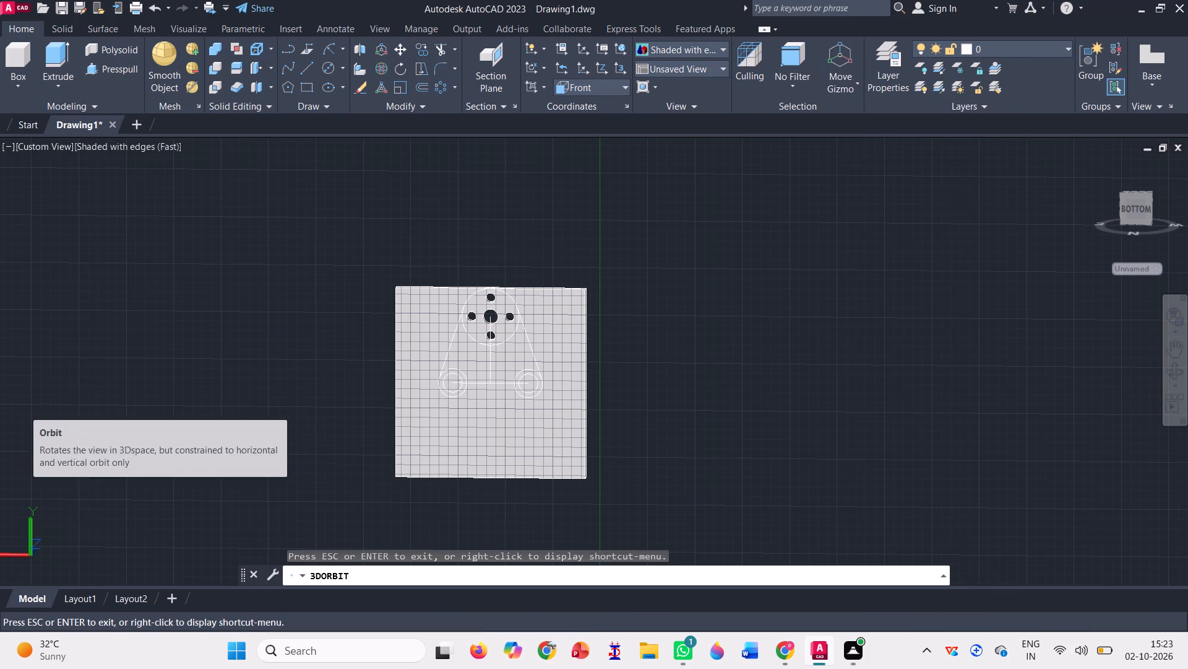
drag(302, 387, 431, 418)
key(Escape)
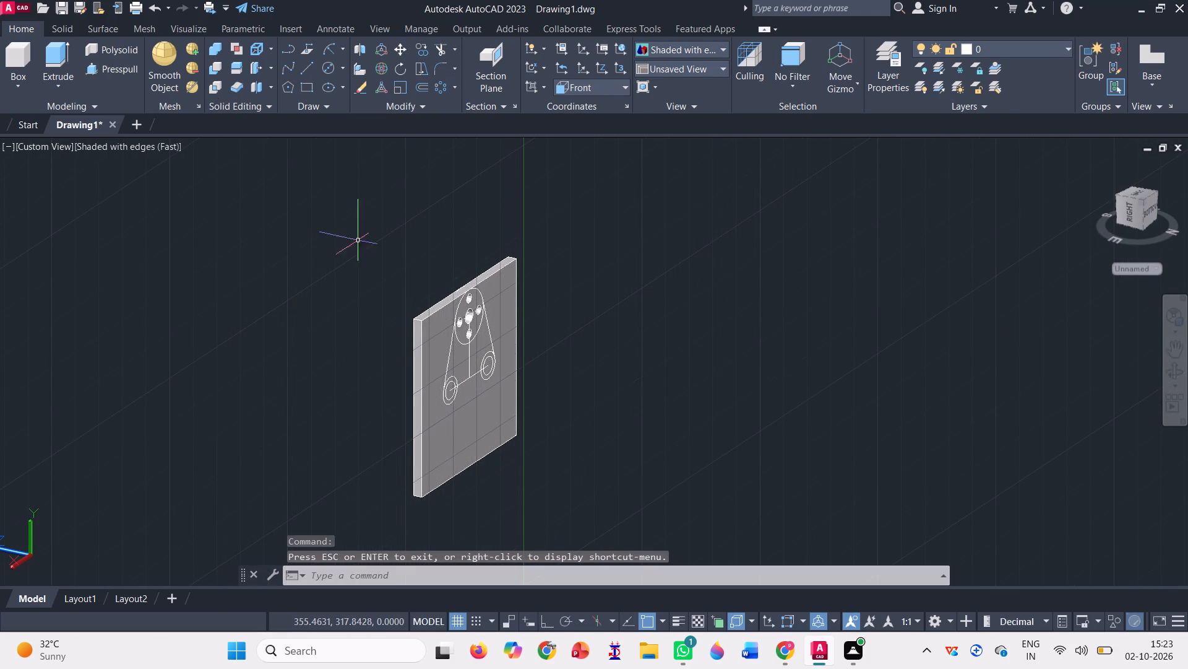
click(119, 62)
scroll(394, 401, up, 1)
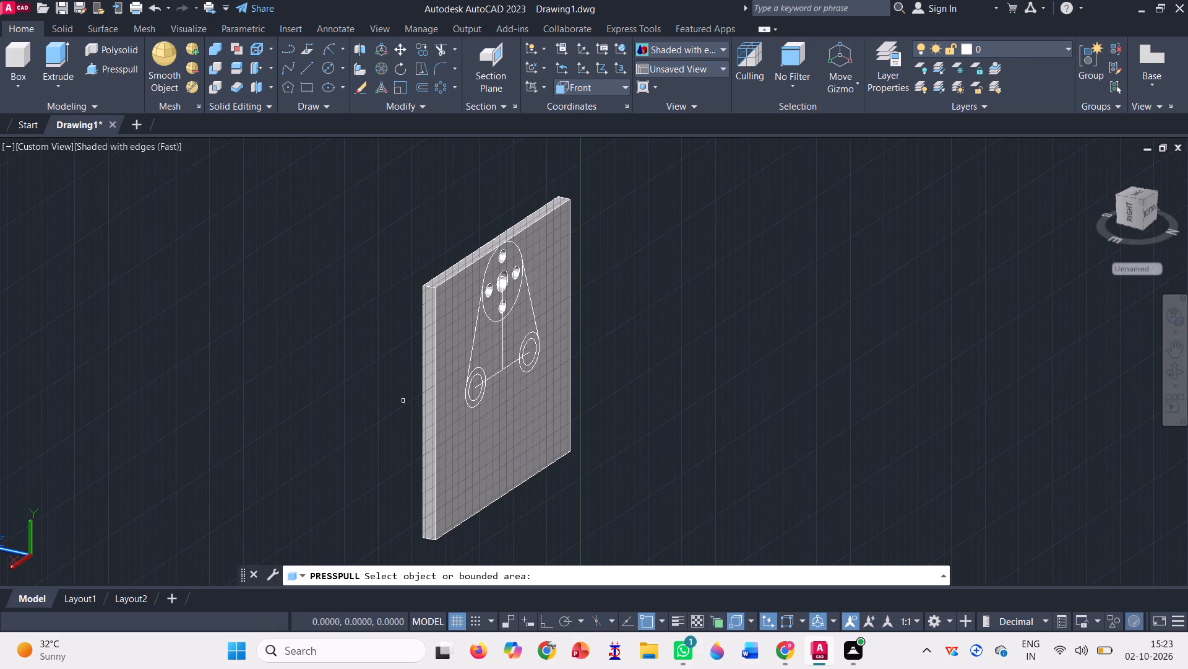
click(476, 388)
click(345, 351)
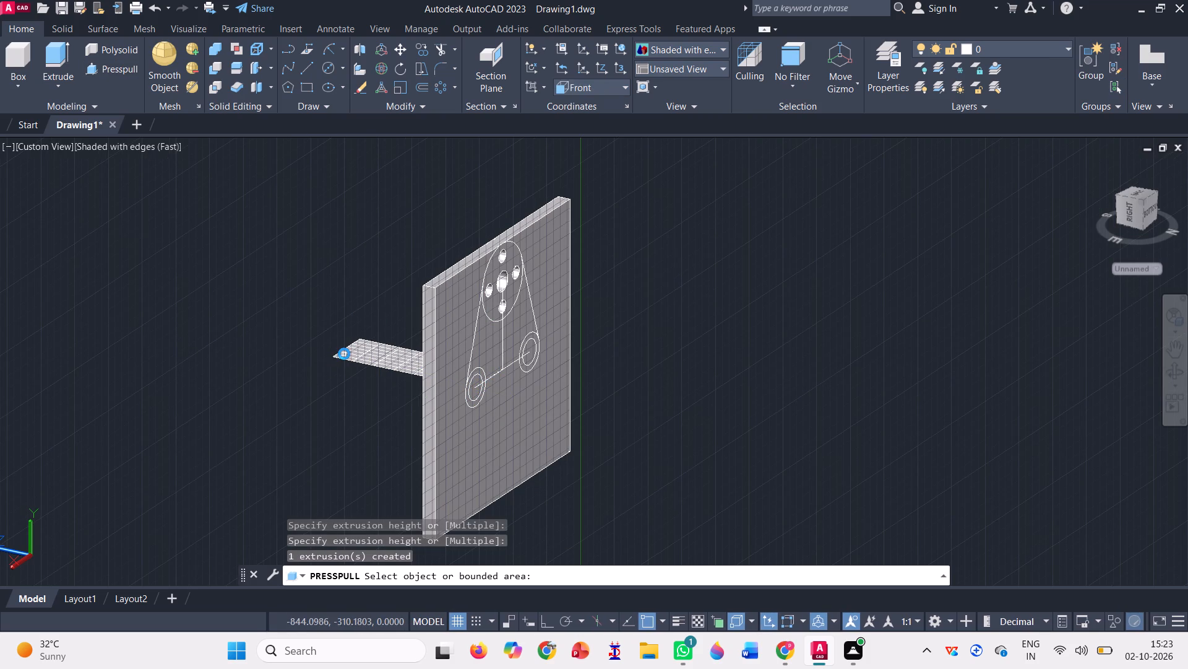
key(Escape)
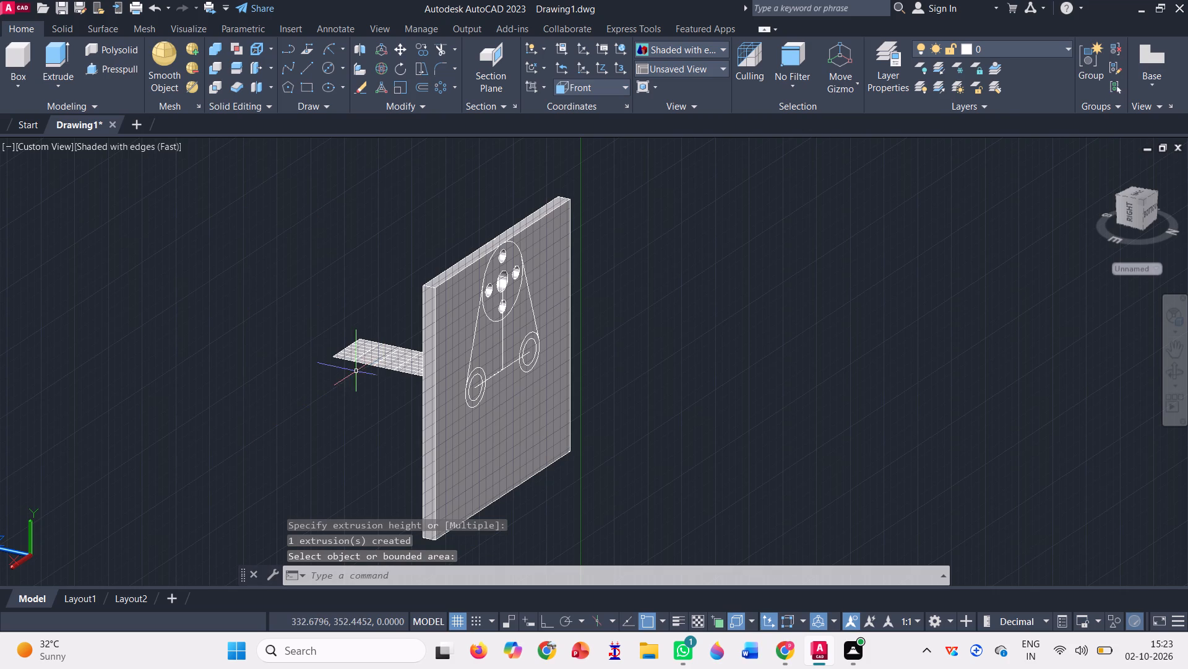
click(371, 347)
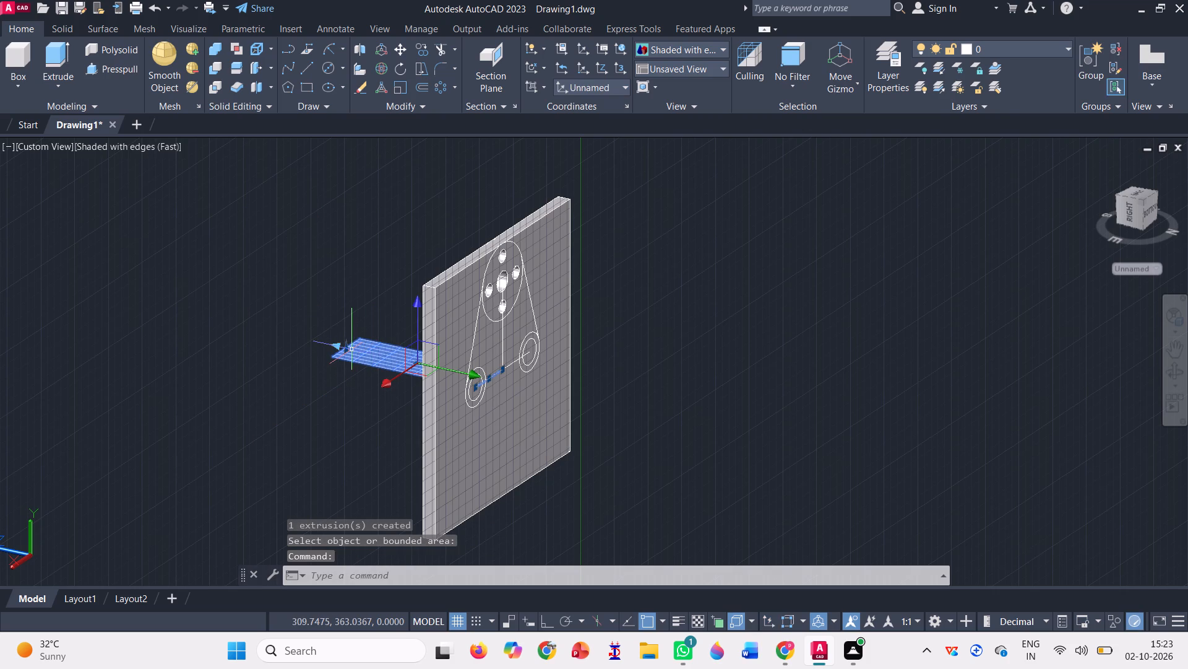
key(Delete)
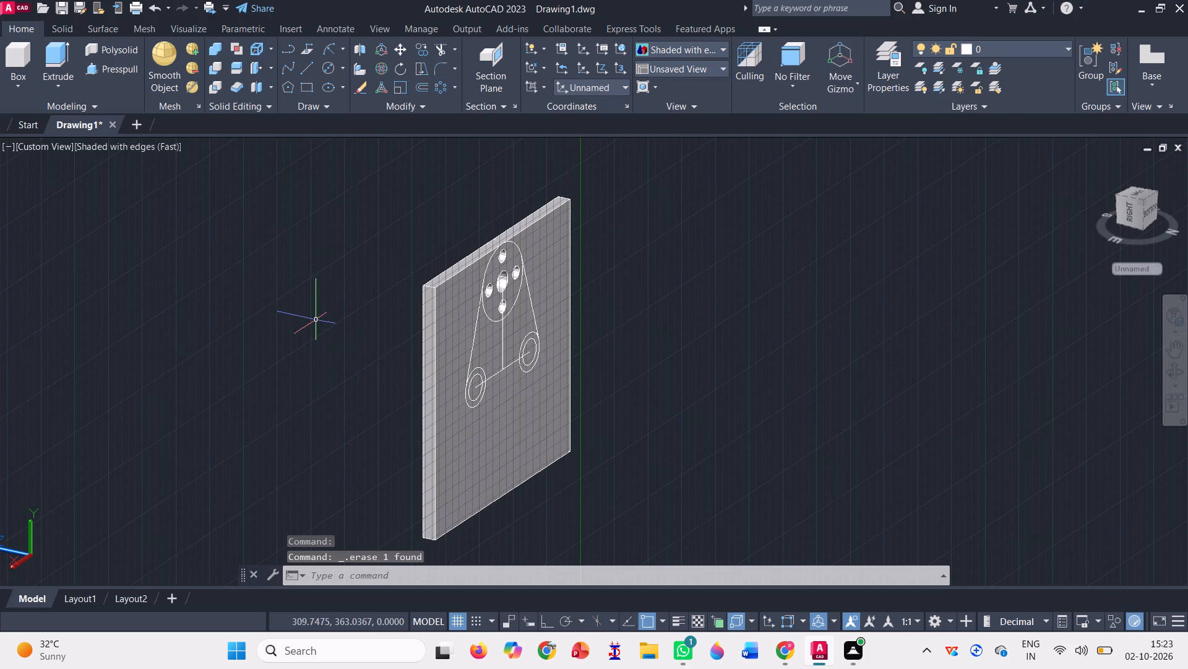
Press-pull the inner circles of both 30-diameter concentric features back through the plate to cut two through holes.
click(124, 71)
scroll(454, 453, up, 2)
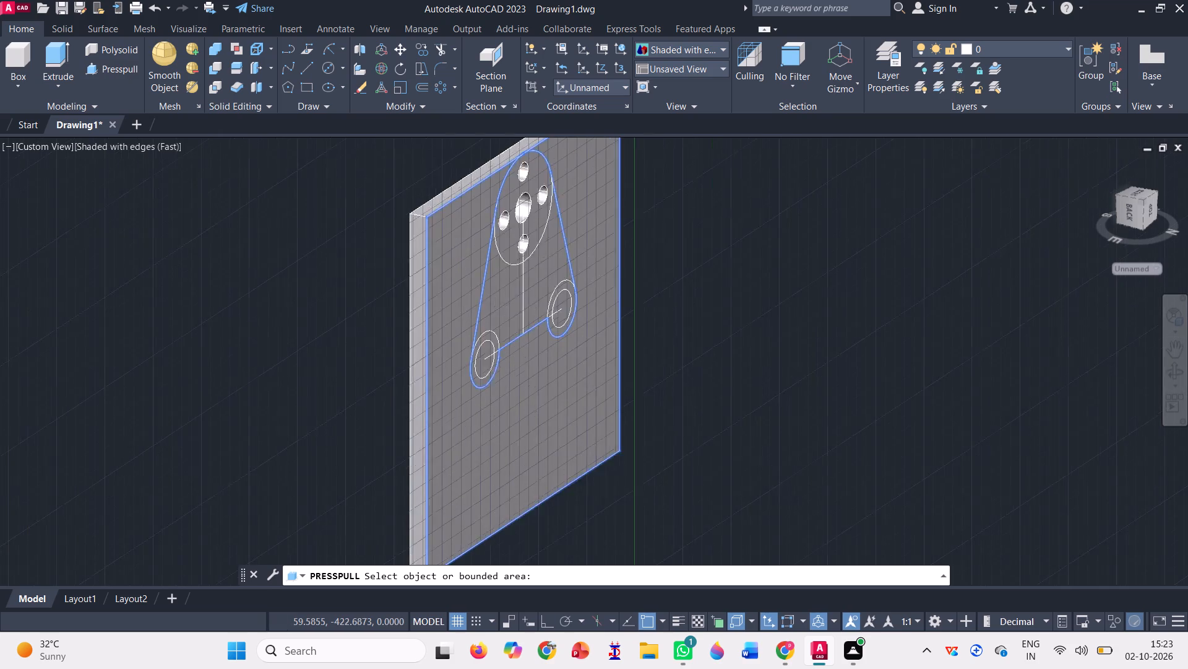
click(493, 324)
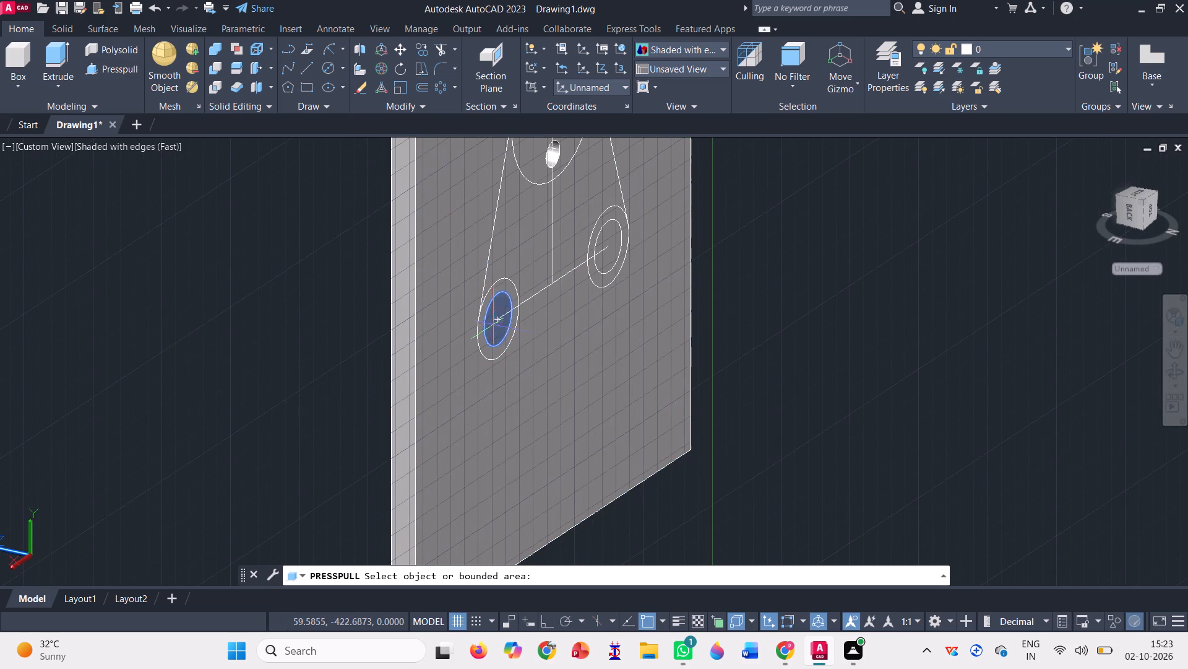
click(256, 242)
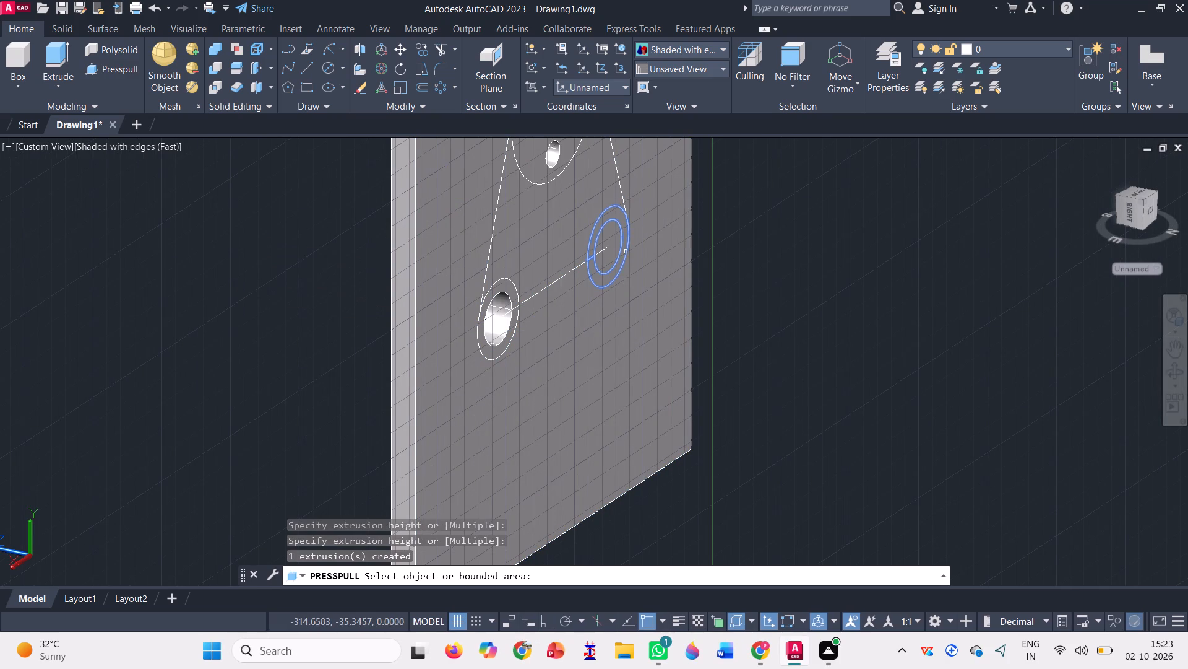
click(617, 252)
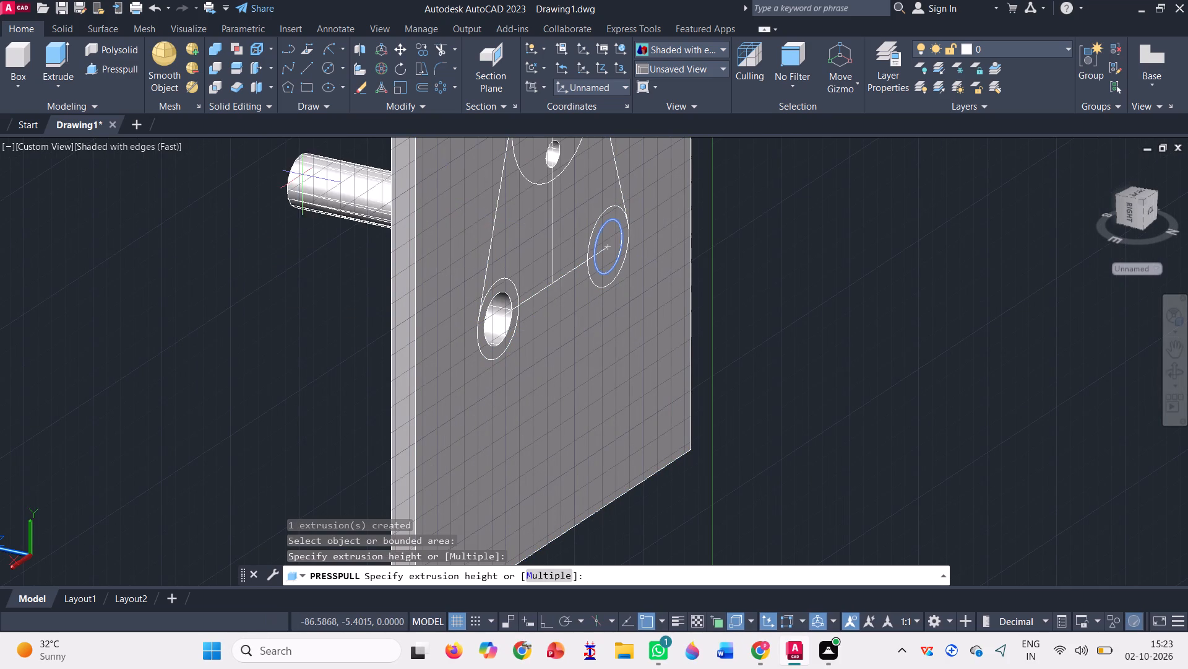
click(302, 174)
scroll(313, 269, down, 2)
scroll(360, 169, up, 1)
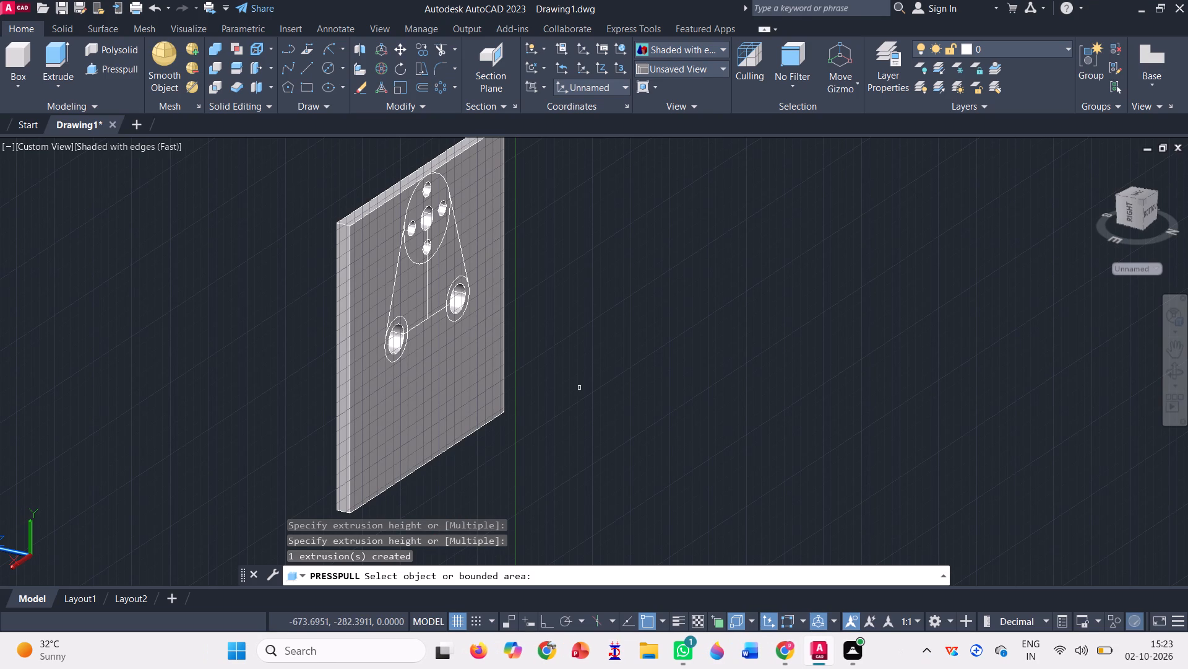
scroll(579, 387, down, 1)
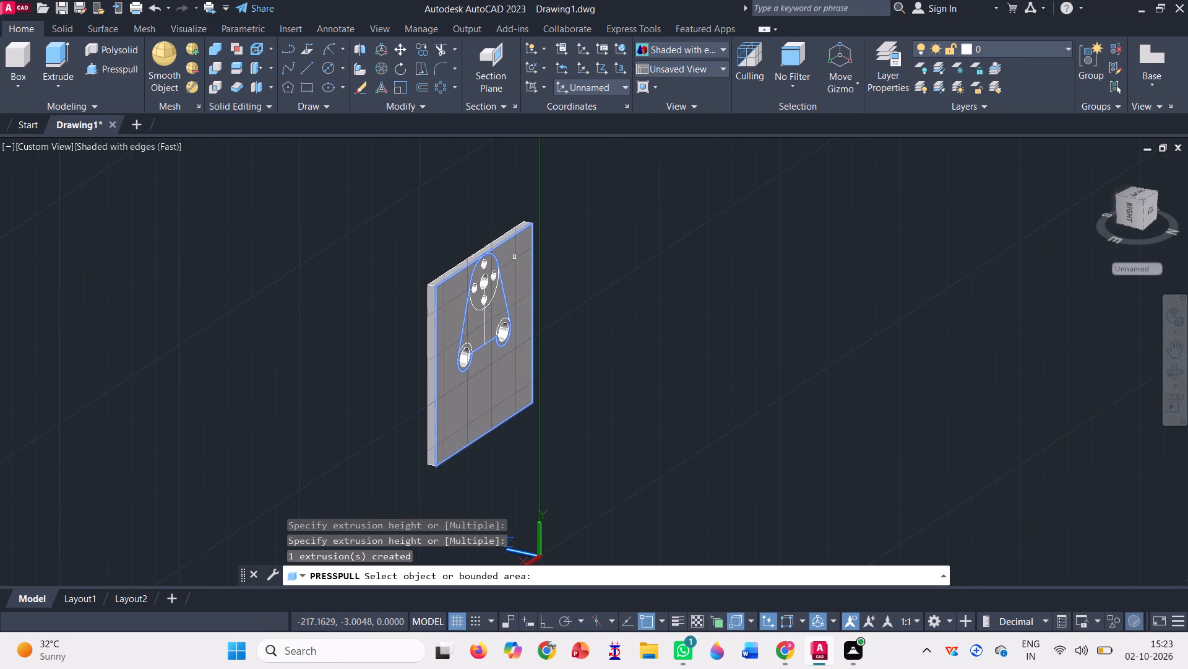
key(Escape)
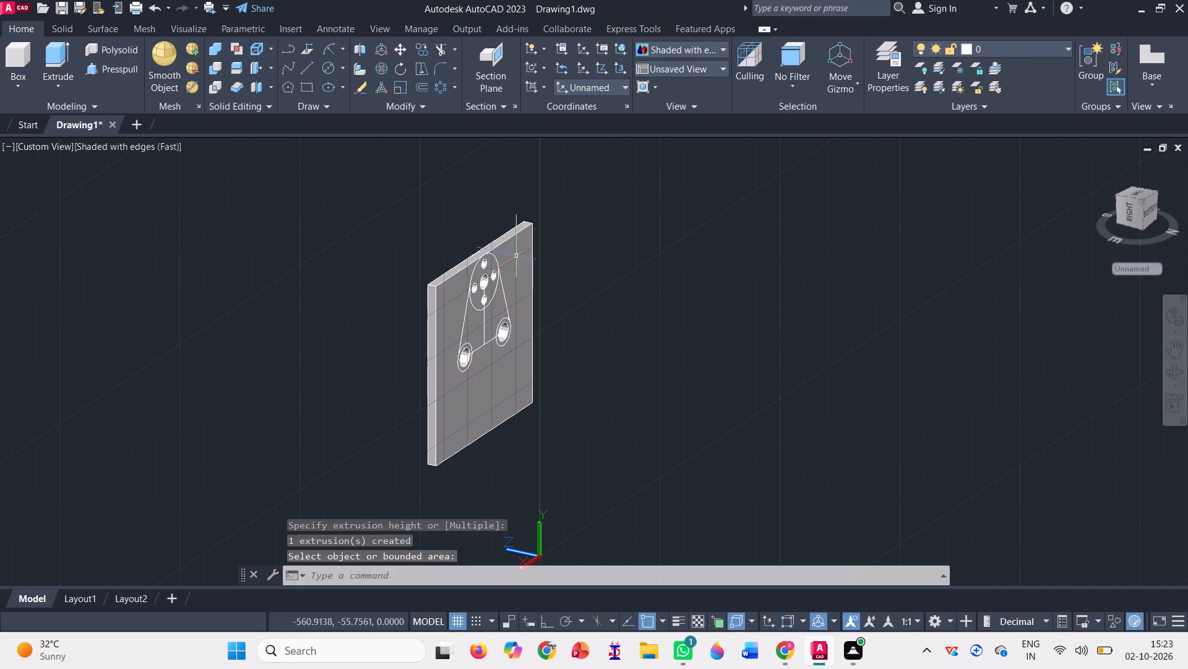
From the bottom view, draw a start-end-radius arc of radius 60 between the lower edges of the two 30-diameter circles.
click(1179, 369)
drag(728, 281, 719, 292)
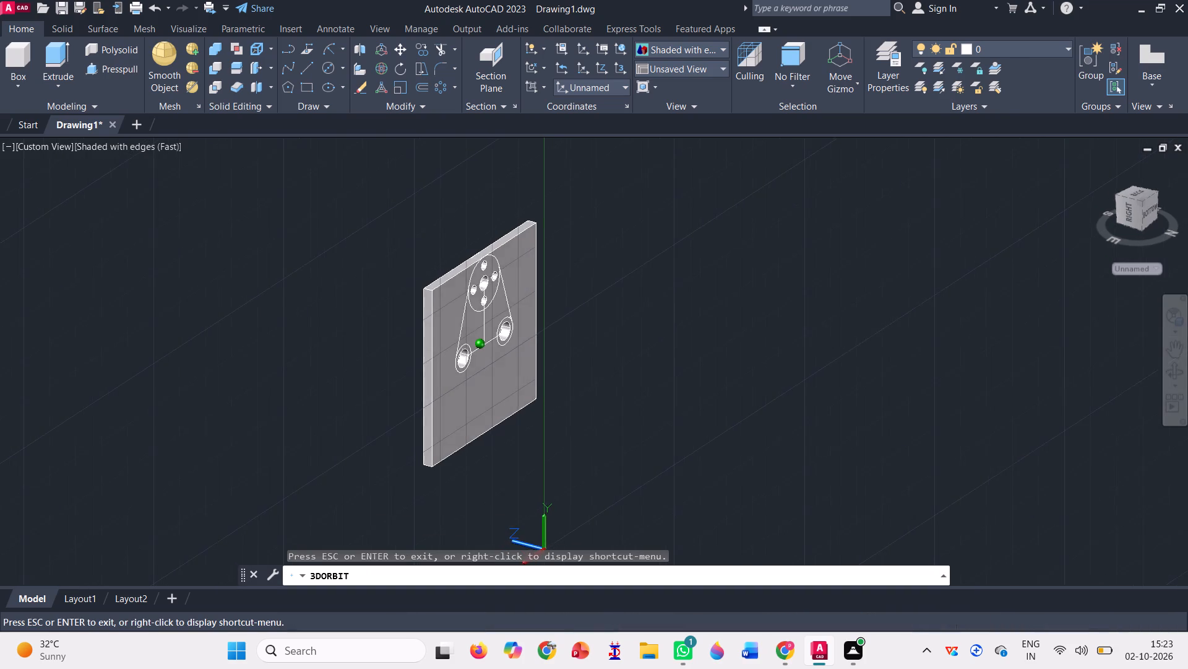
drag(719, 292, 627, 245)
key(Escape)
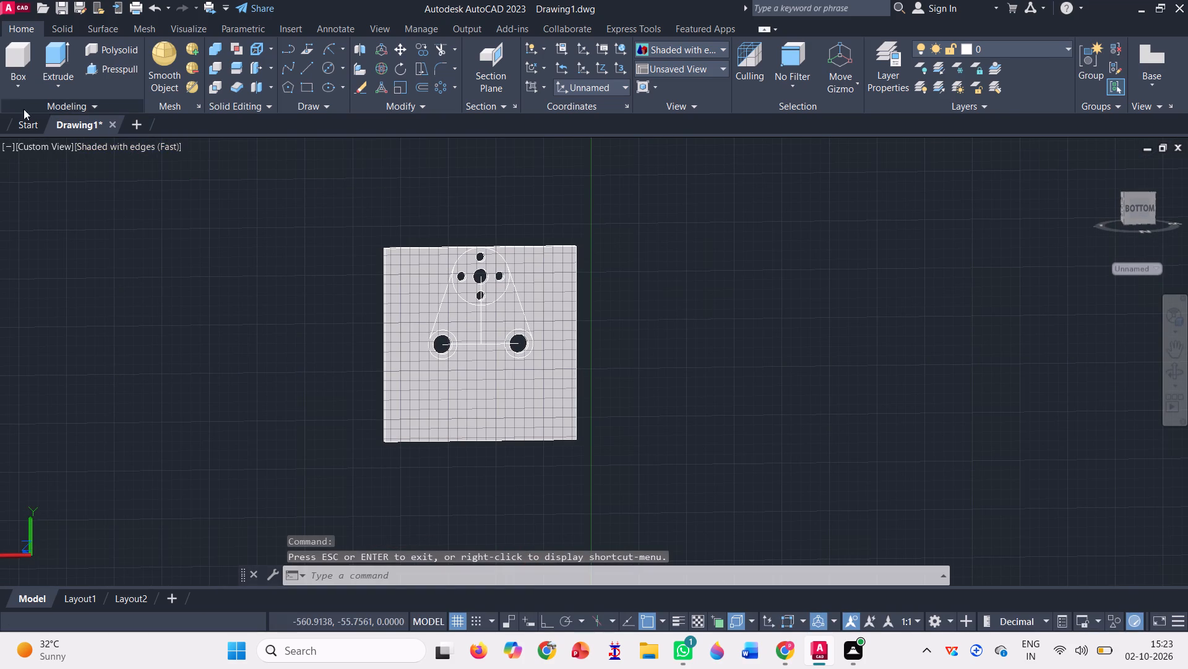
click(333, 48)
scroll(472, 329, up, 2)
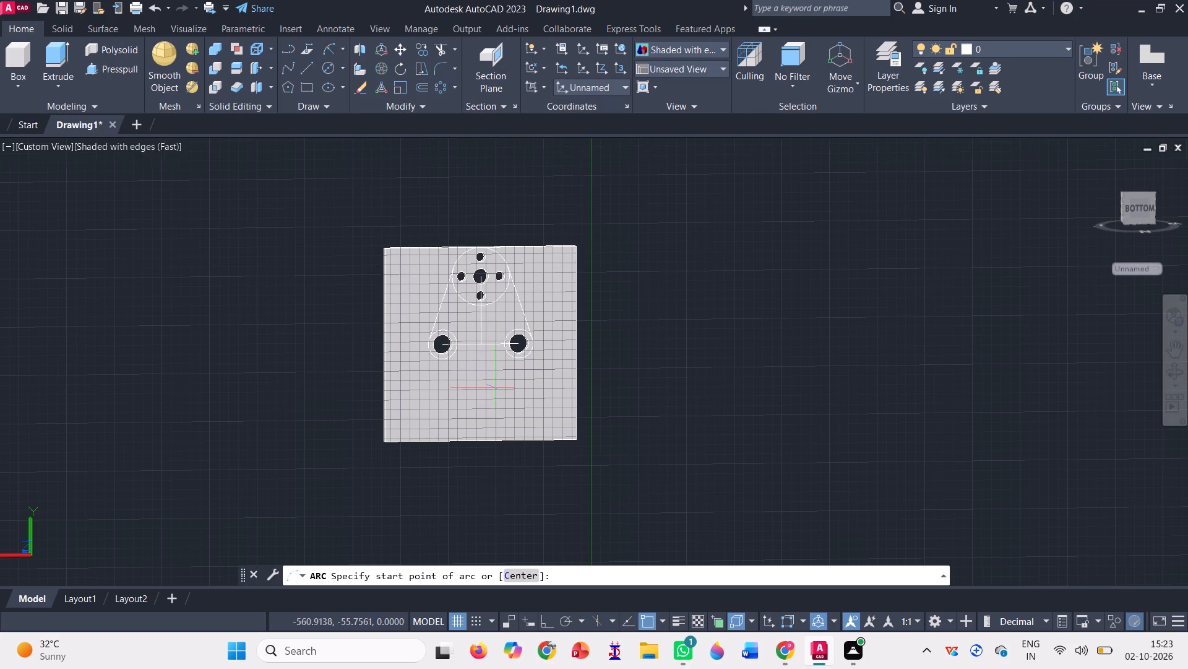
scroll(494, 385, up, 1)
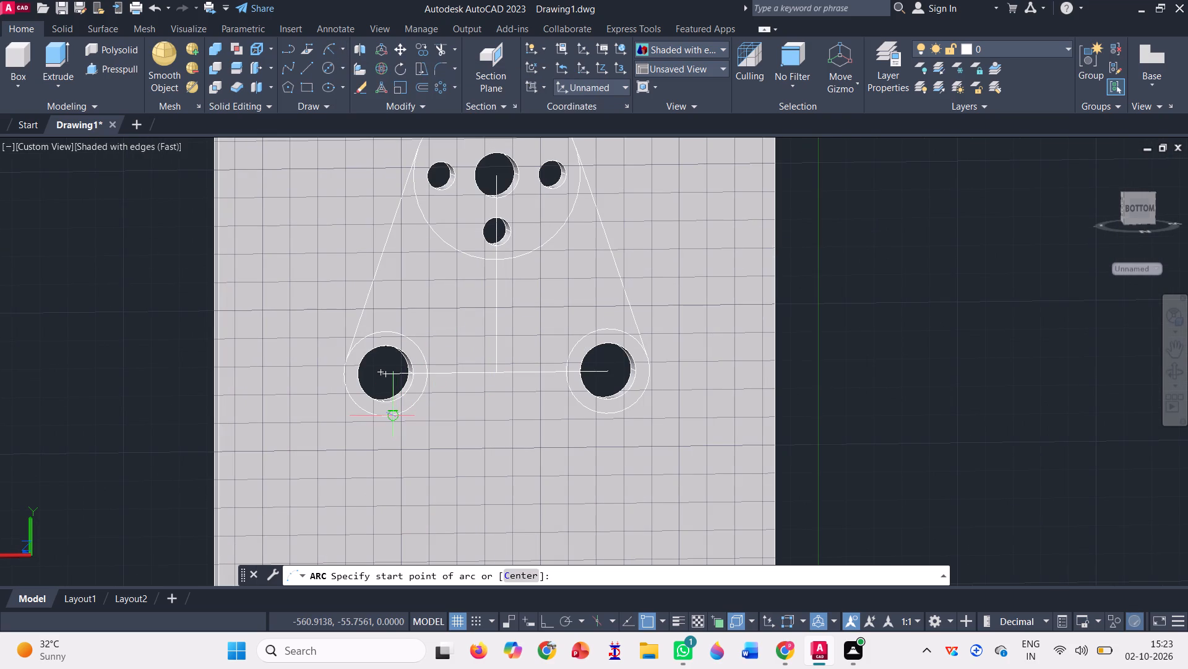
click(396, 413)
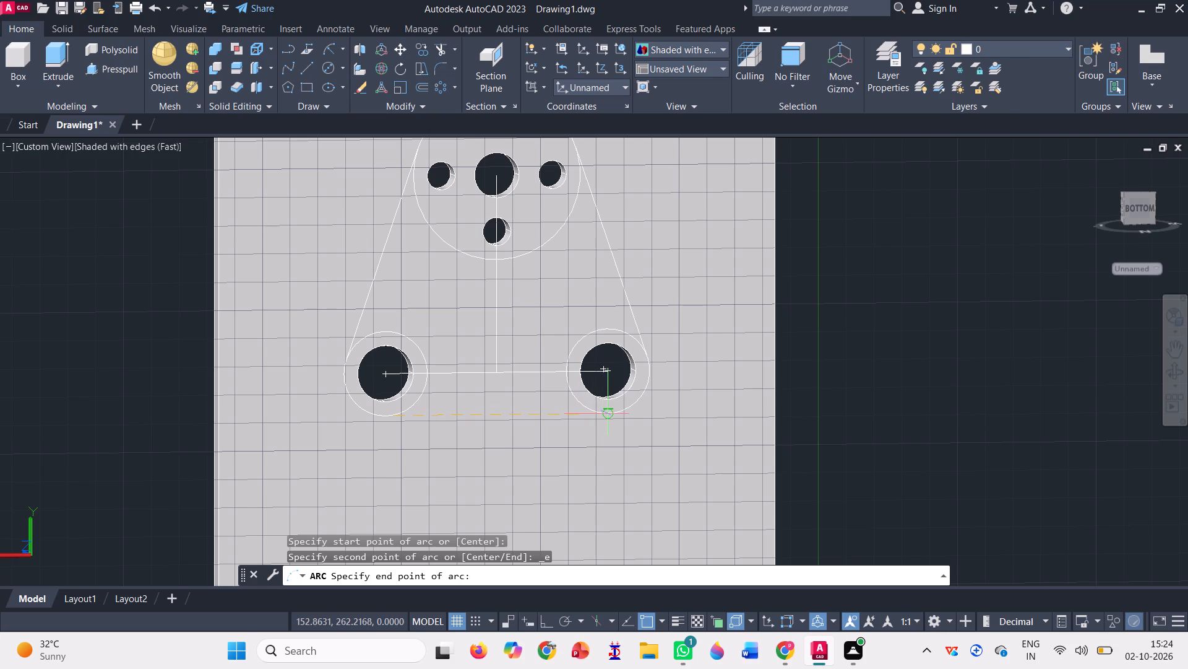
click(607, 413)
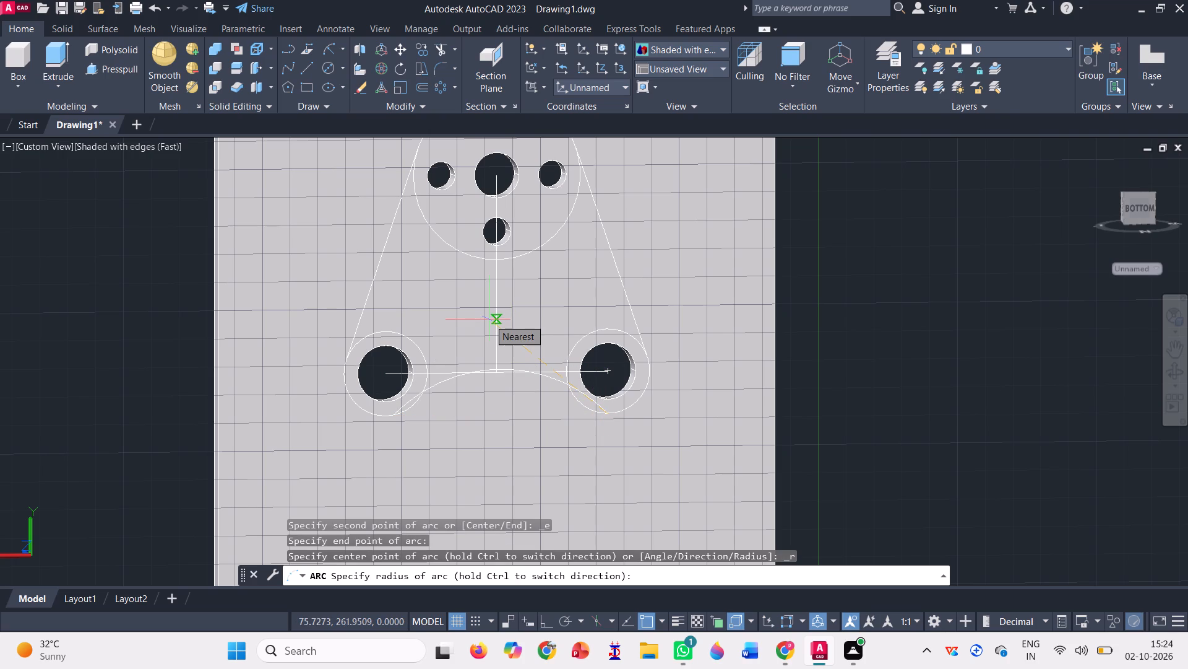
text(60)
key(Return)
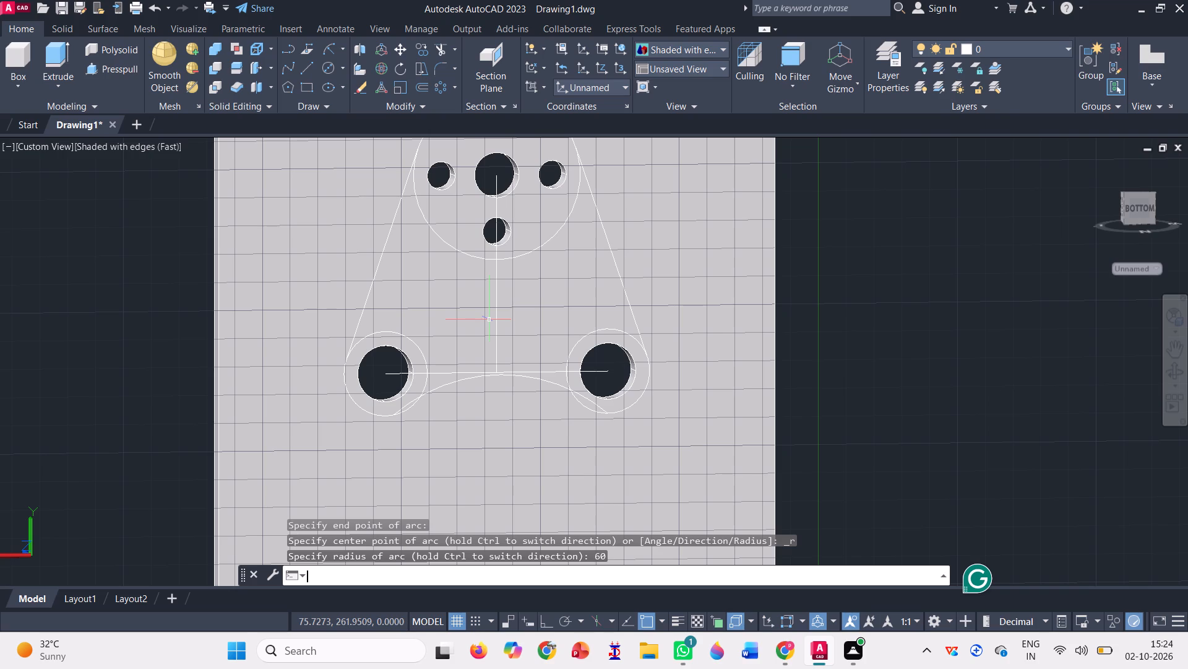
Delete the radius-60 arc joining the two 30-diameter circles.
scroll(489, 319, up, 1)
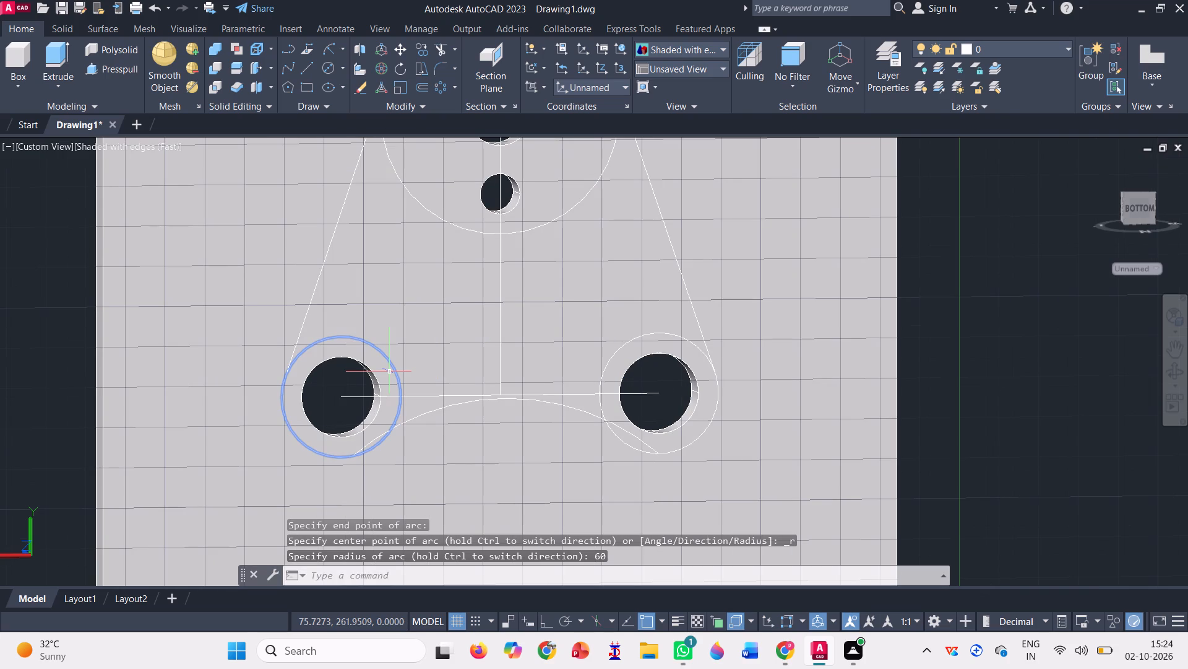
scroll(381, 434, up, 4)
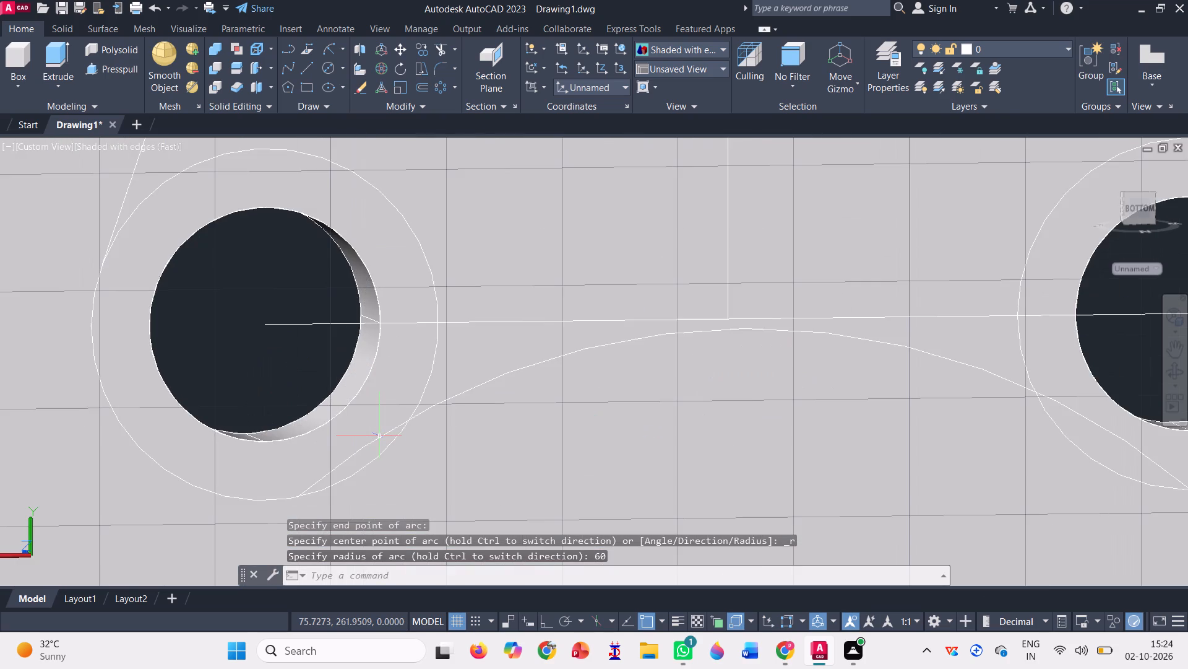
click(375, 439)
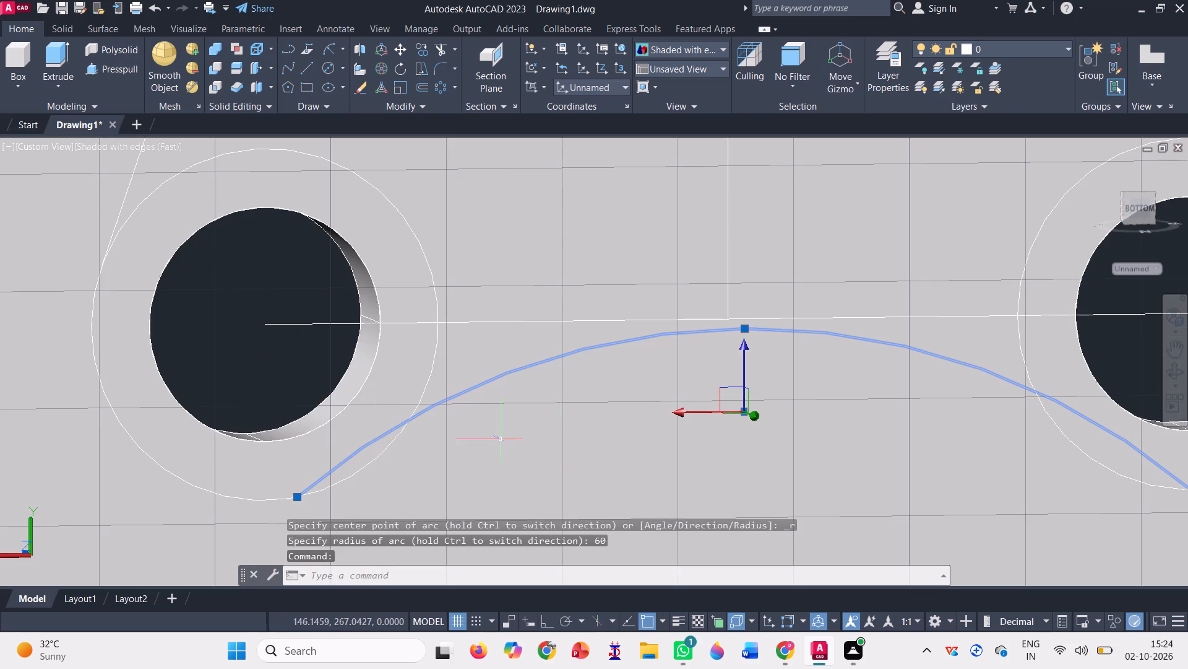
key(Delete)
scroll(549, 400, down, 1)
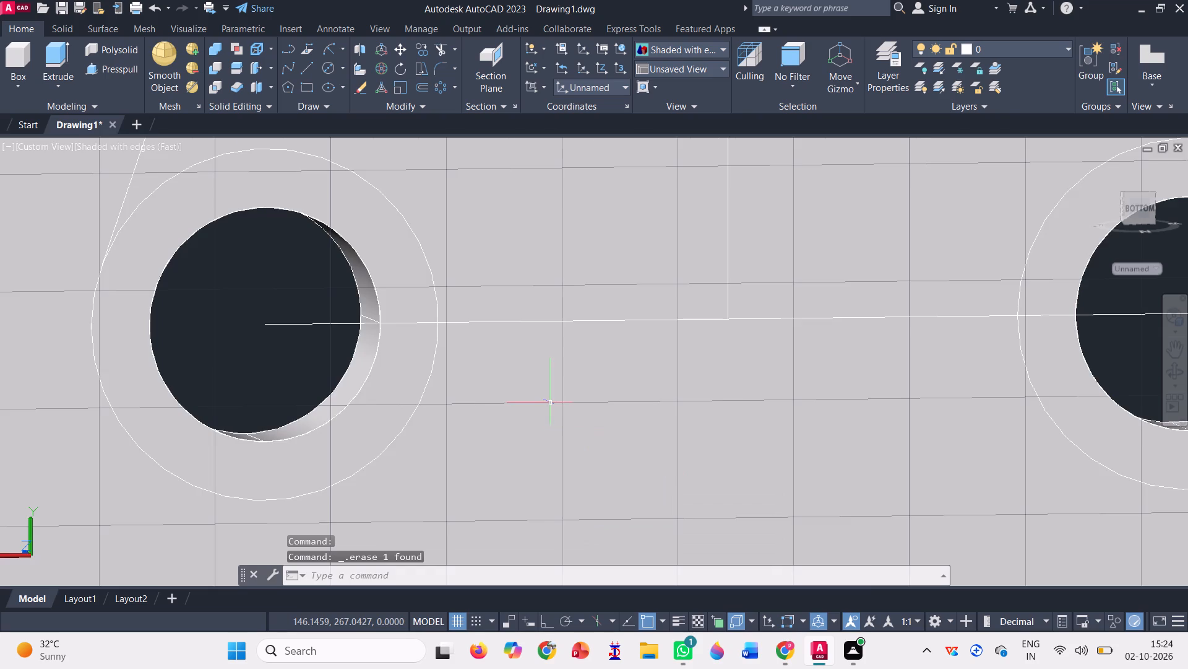
Draw a start-end-radius arc of radius 60 between the facing lower edges of the two 30-diameter circles.
scroll(549, 400, down, 1)
click(332, 46)
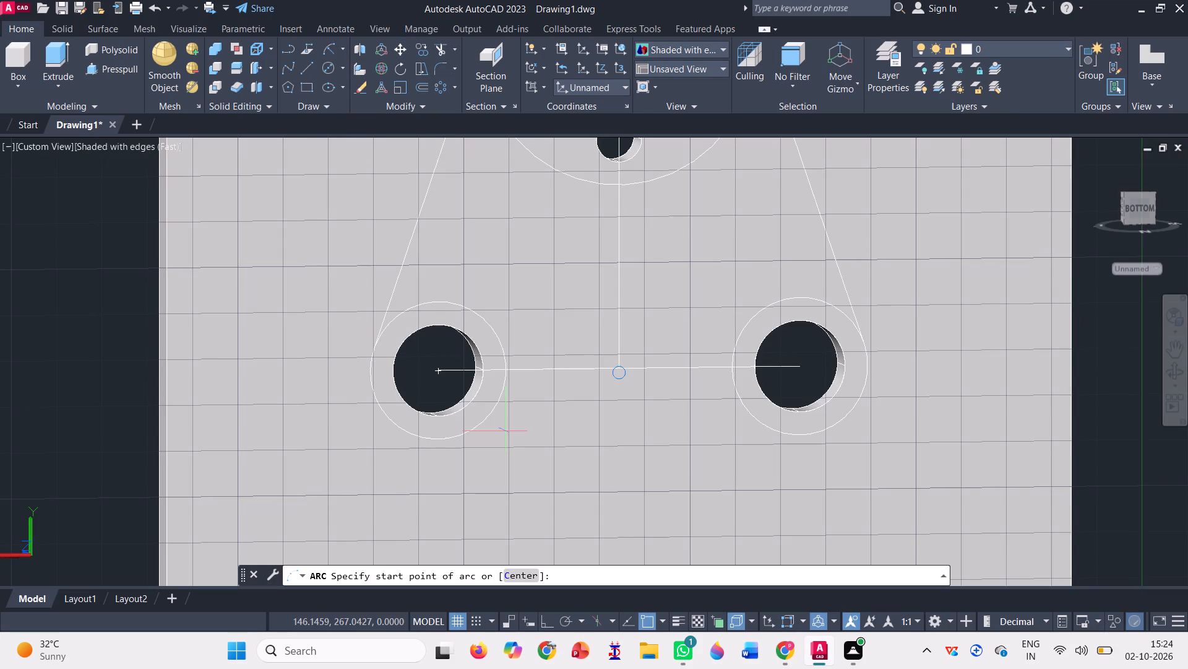
click(501, 409)
click(743, 403)
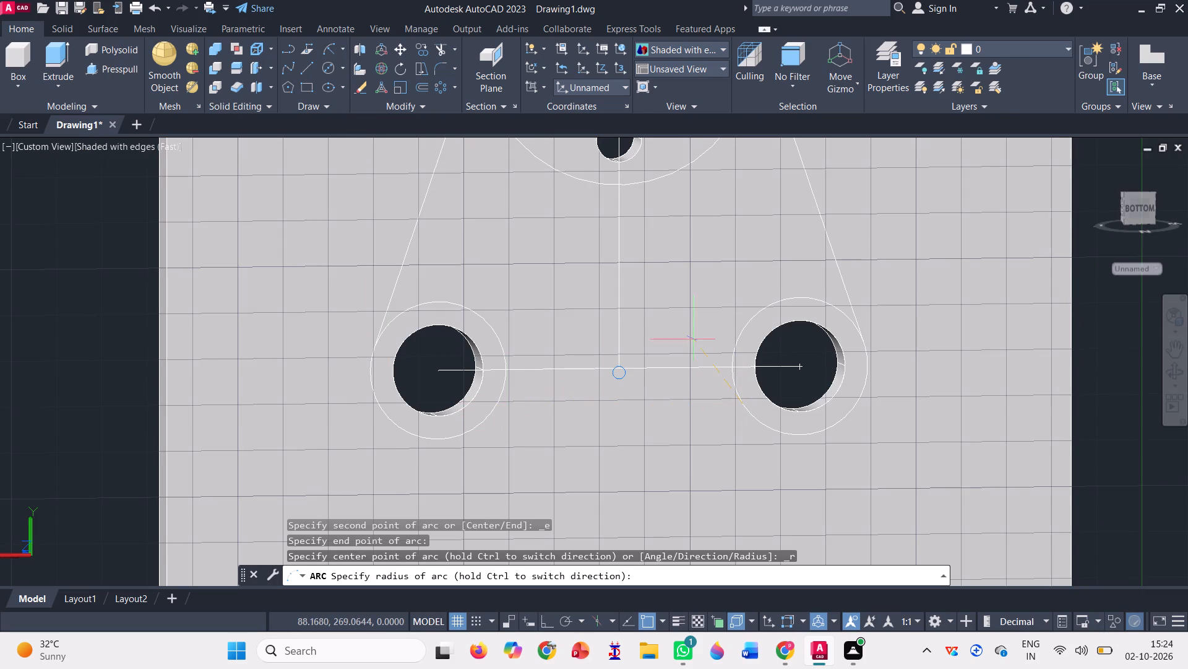
text(20)
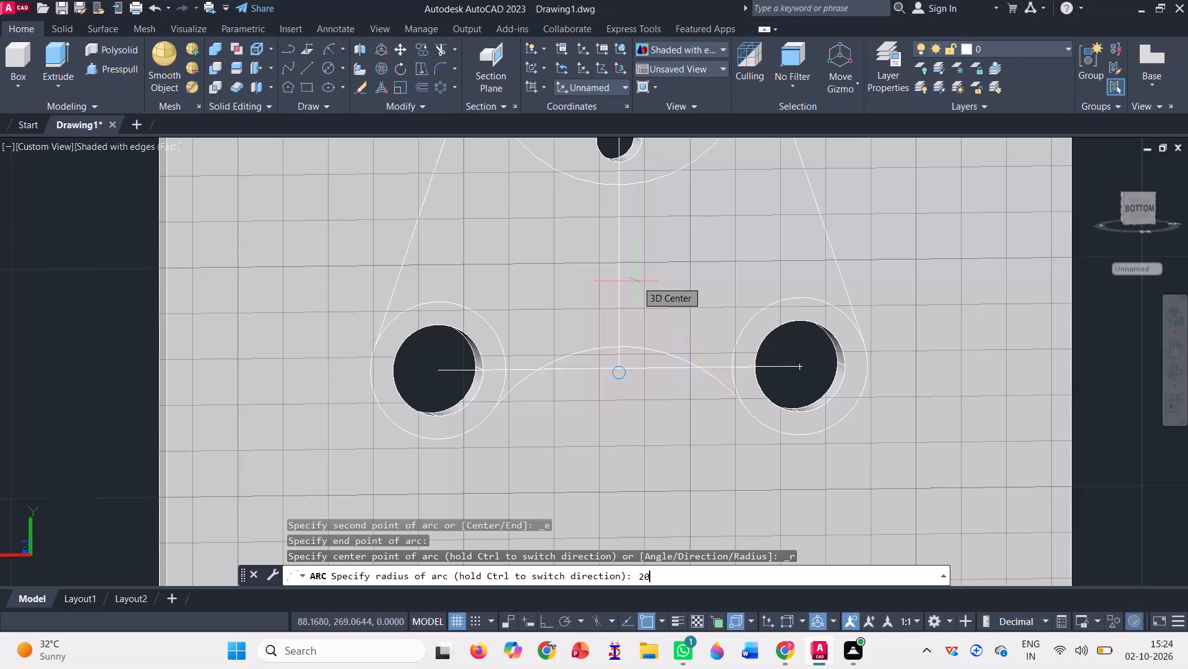
key(BackSpace)
key(BackSpace)
text(60)
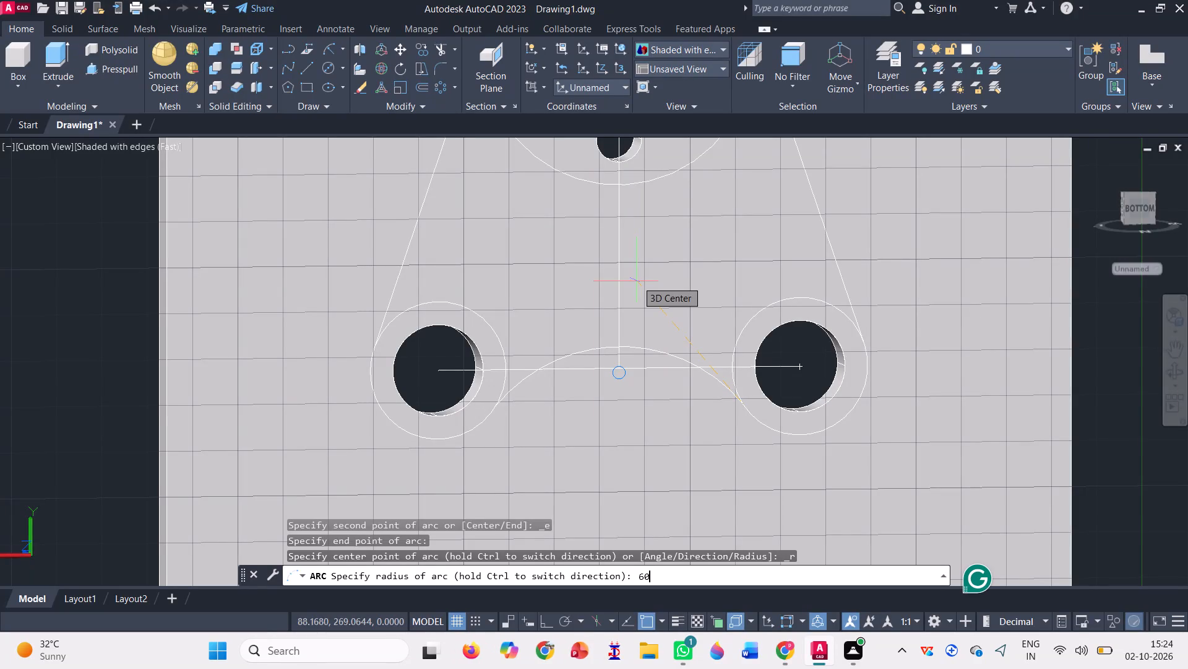
key(Return)
Draw a vertical line from the middle of the radius-60 arc down to the plate's bottom edge.
scroll(609, 292, down, 2)
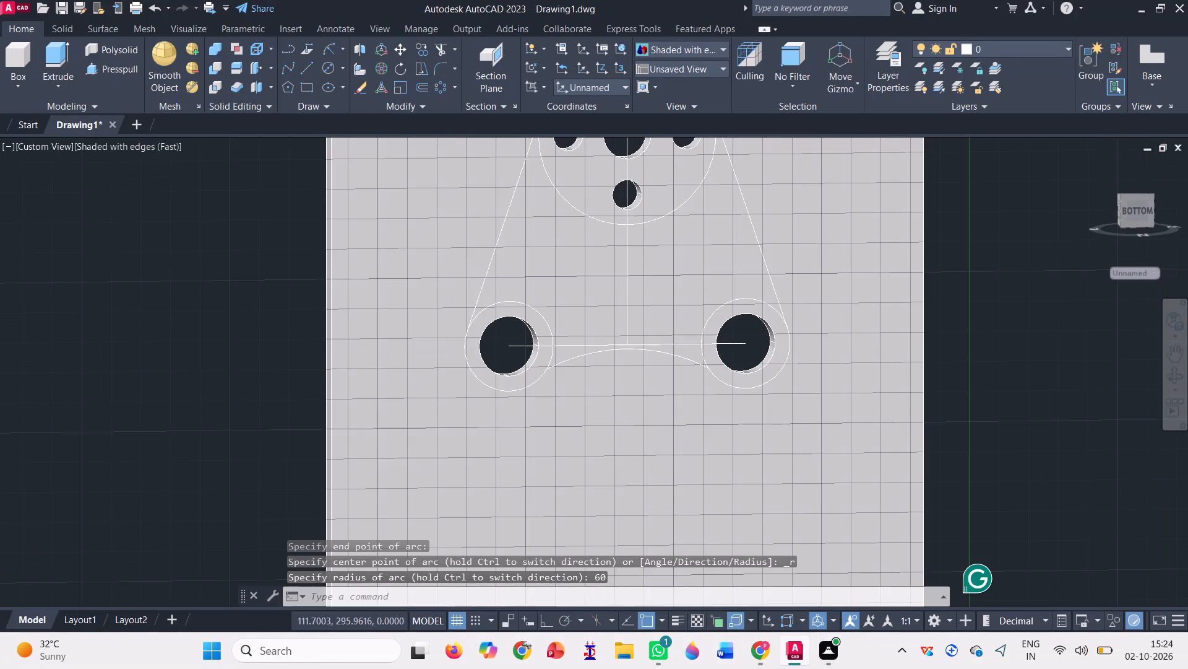
scroll(609, 292, down, 2)
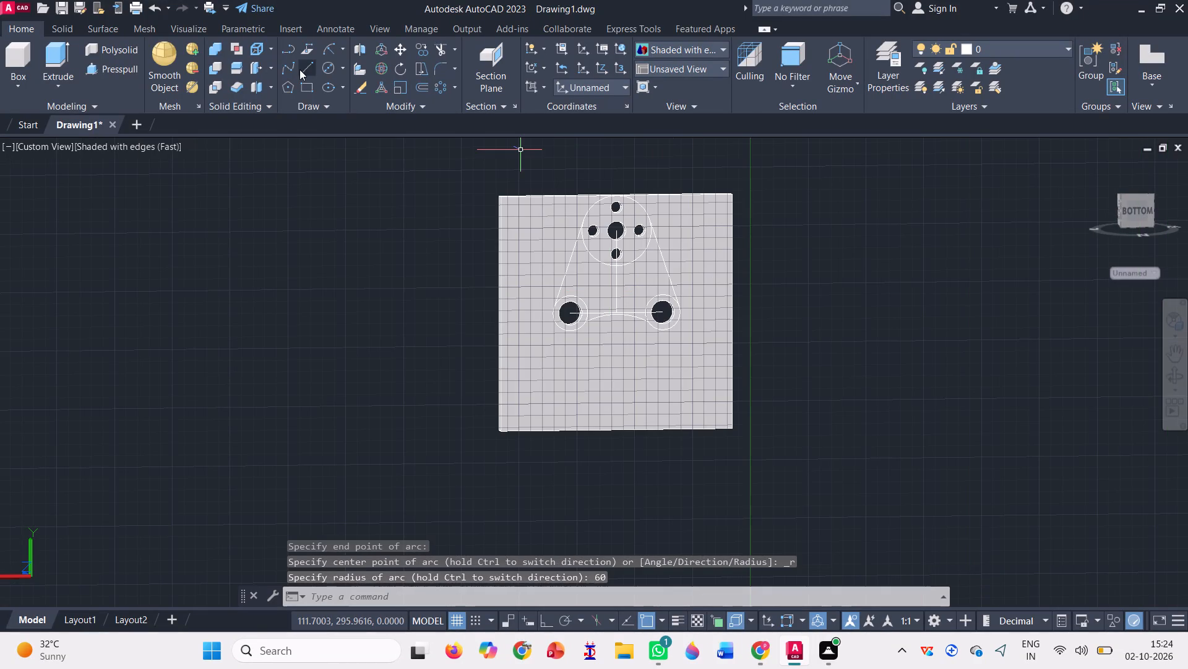
click(299, 69)
scroll(643, 271, up, 4)
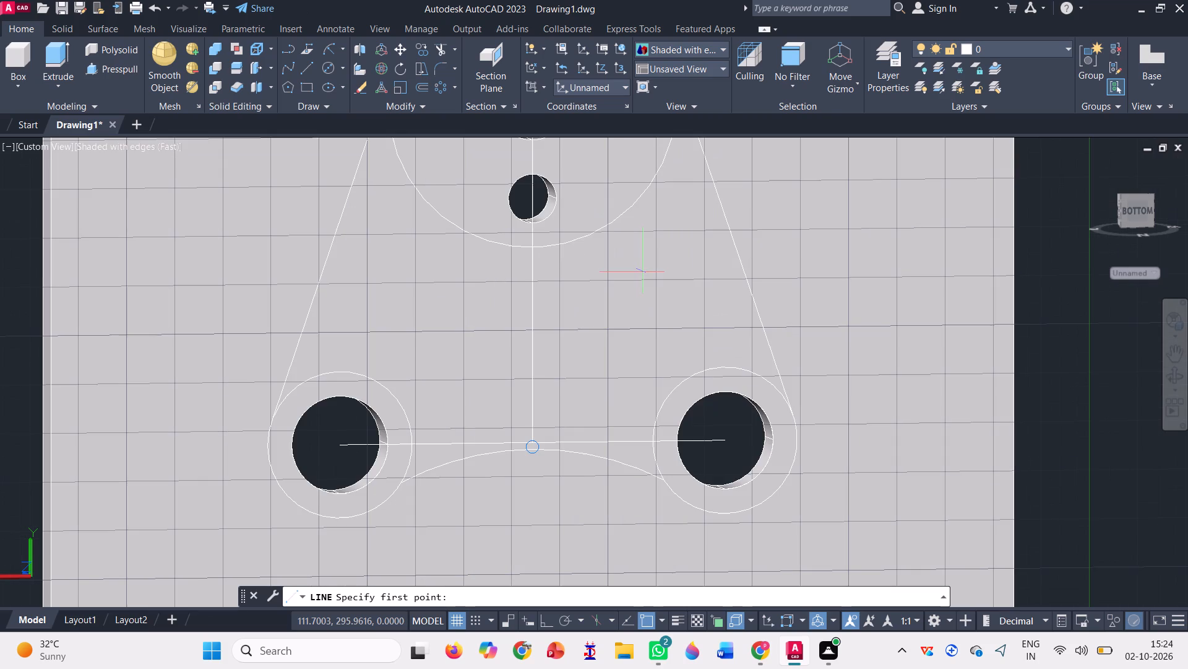
scroll(538, 456, up, 6)
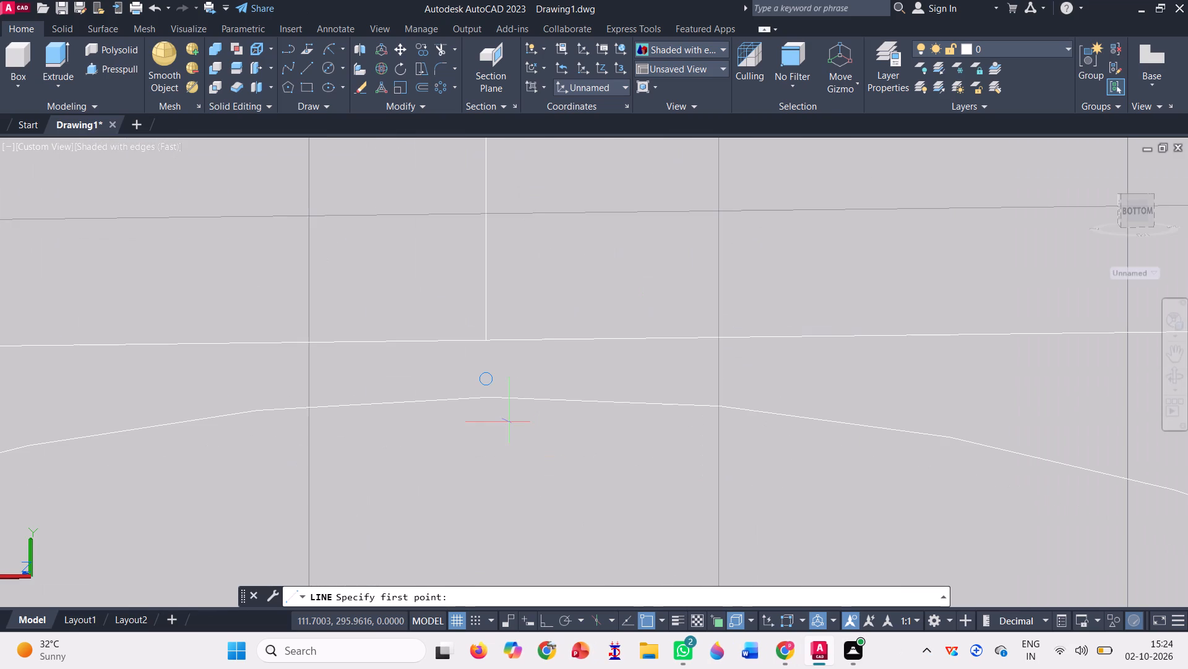
click(492, 401)
scroll(491, 401, down, 4)
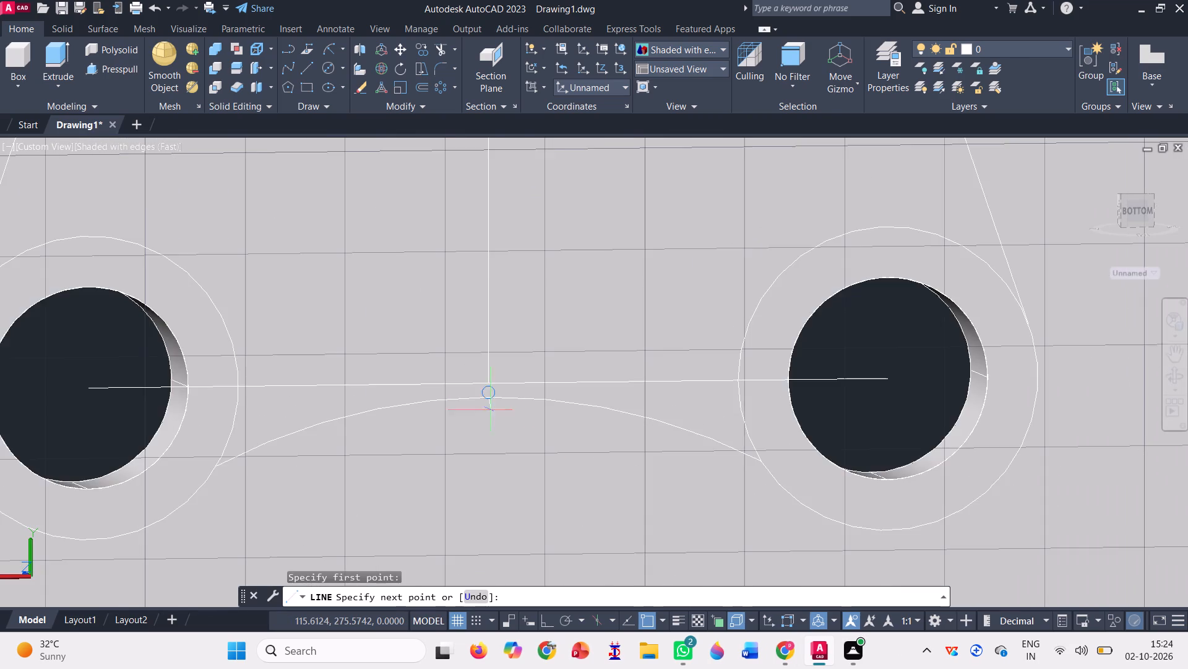
scroll(488, 489, down, 3)
scroll(541, 240, down, 1)
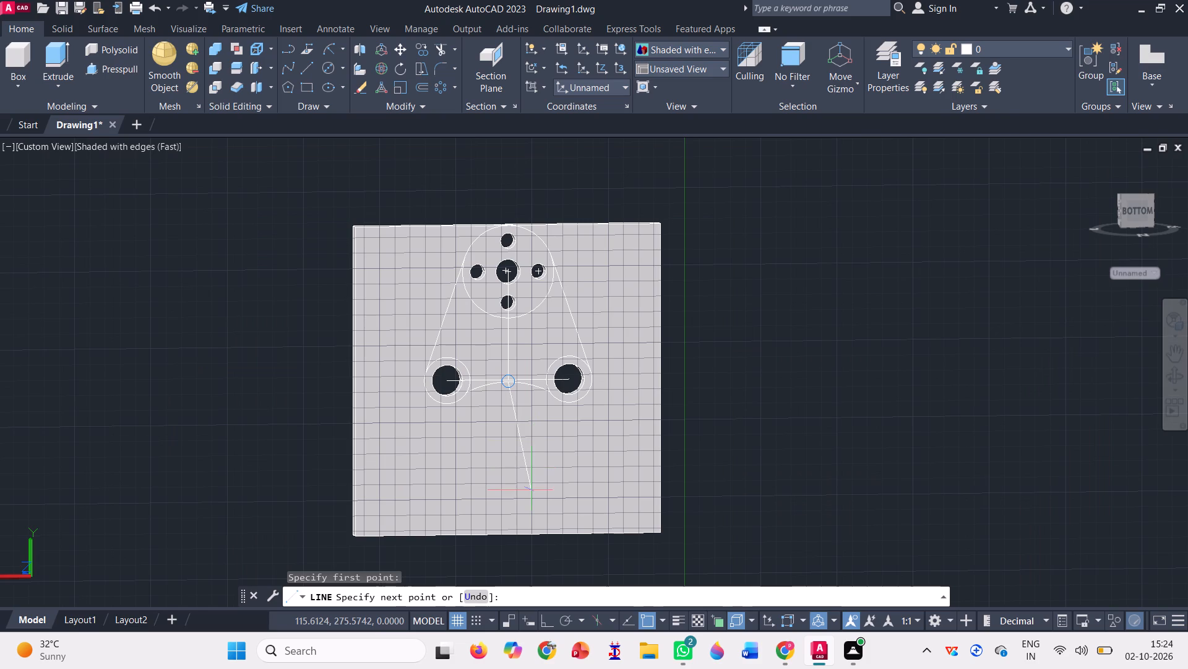
scroll(502, 512, up, 3)
scroll(509, 509, down, 2)
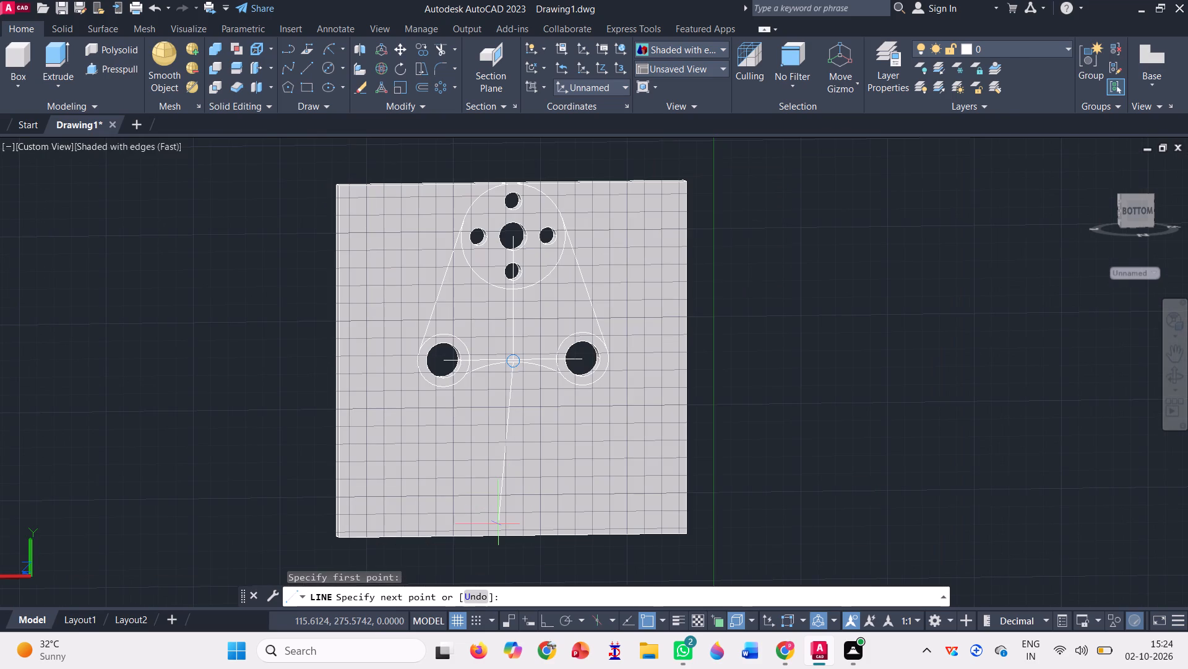
click(514, 535)
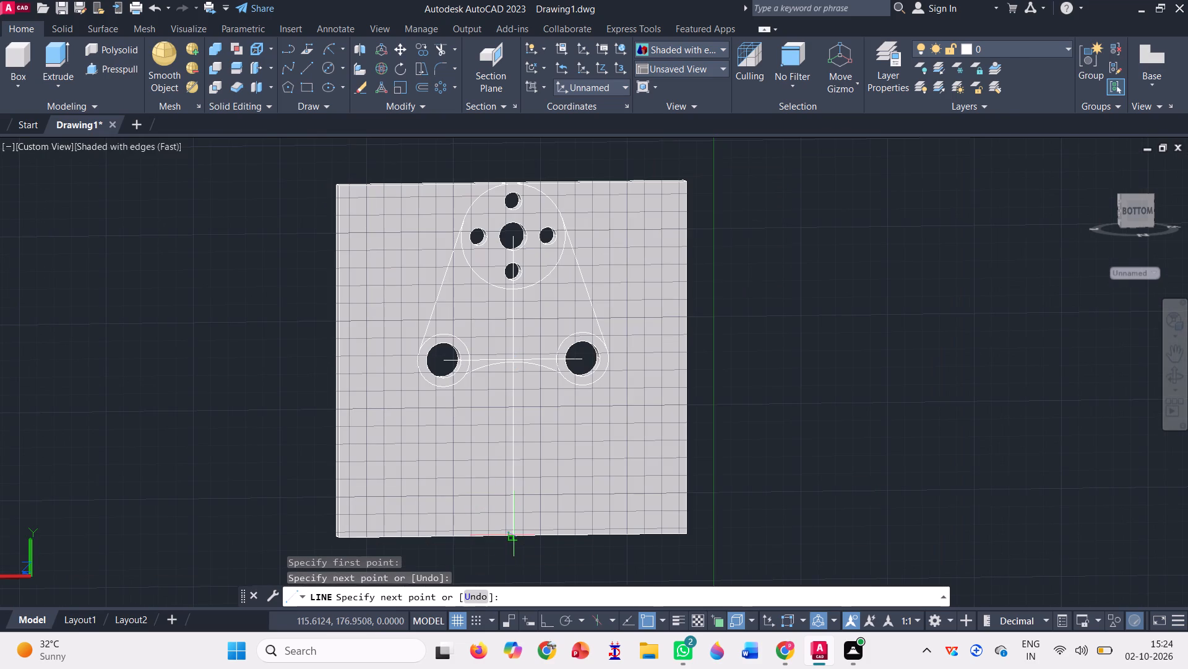
key(space)
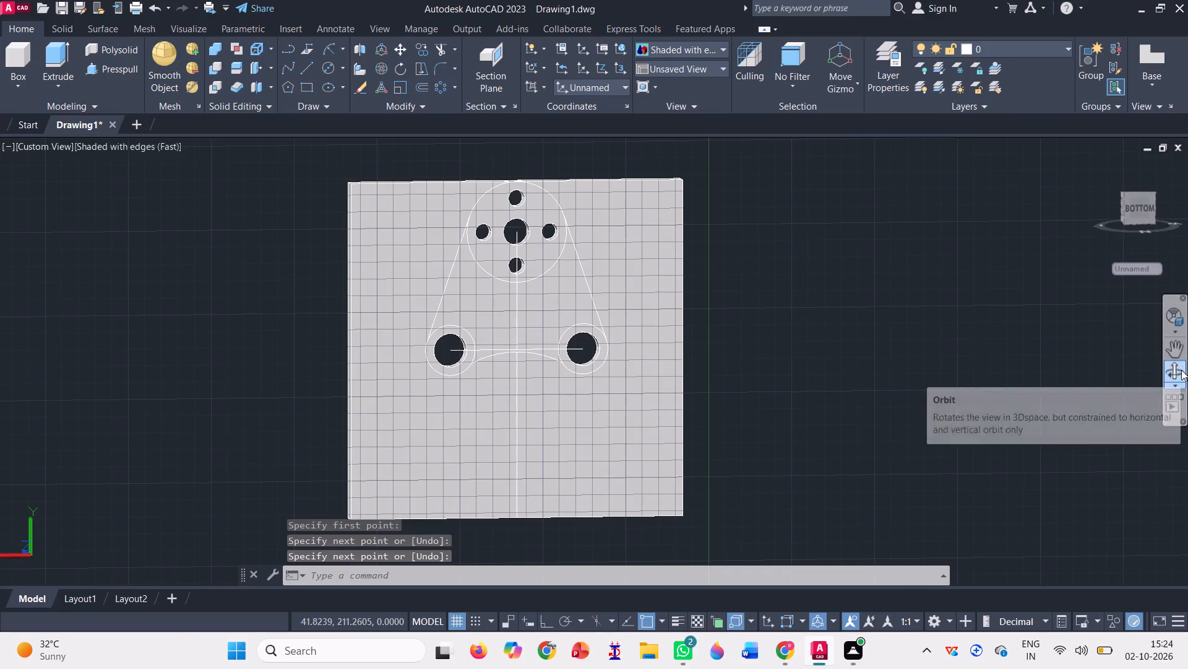
Press-pull the two plate regions outside the bracket outline back through the plate's thickness to cut them away.
click(1179, 370)
drag(285, 302, 317, 326)
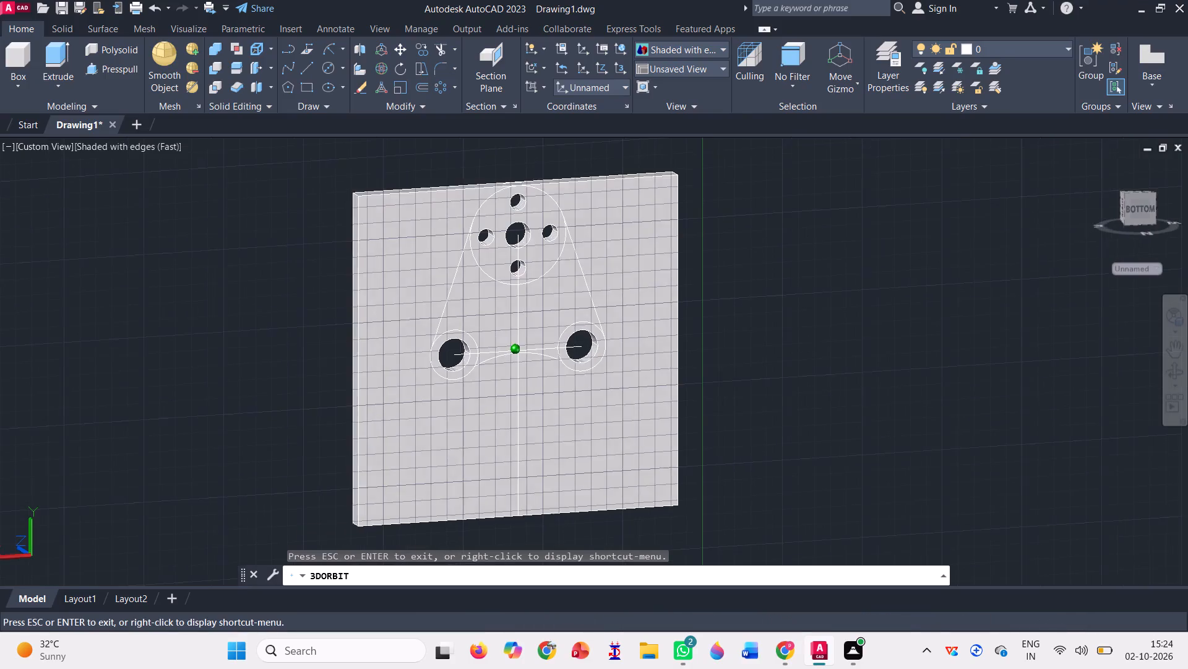
drag(317, 326, 394, 321)
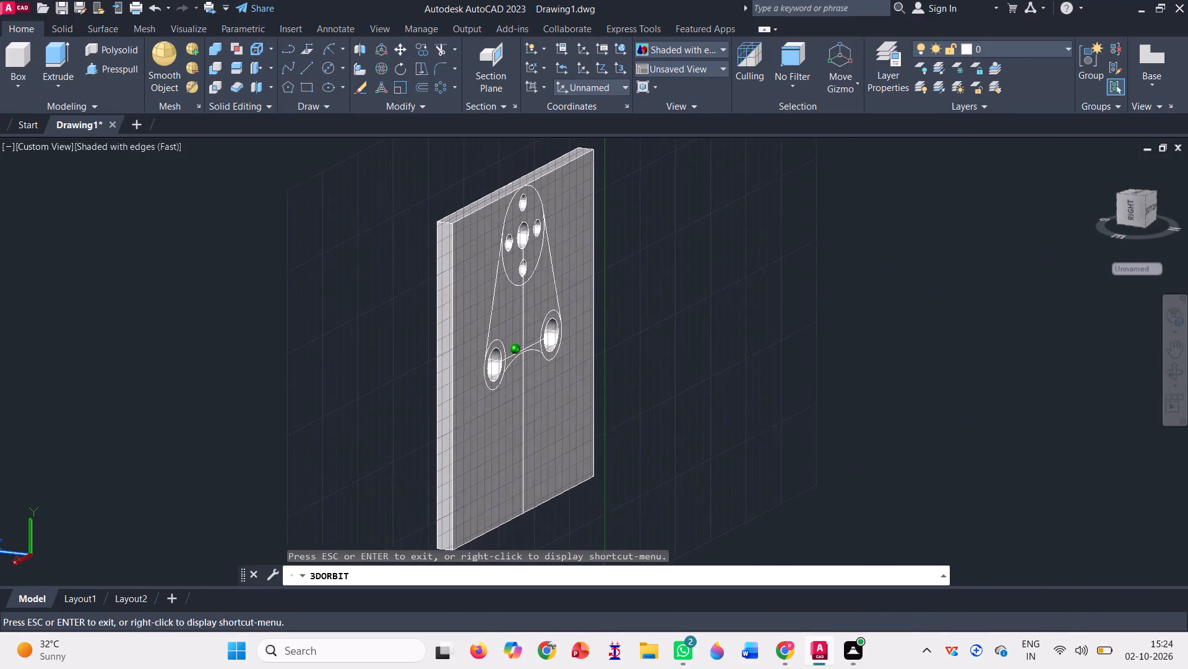
drag(394, 321, 394, 318)
key(Escape)
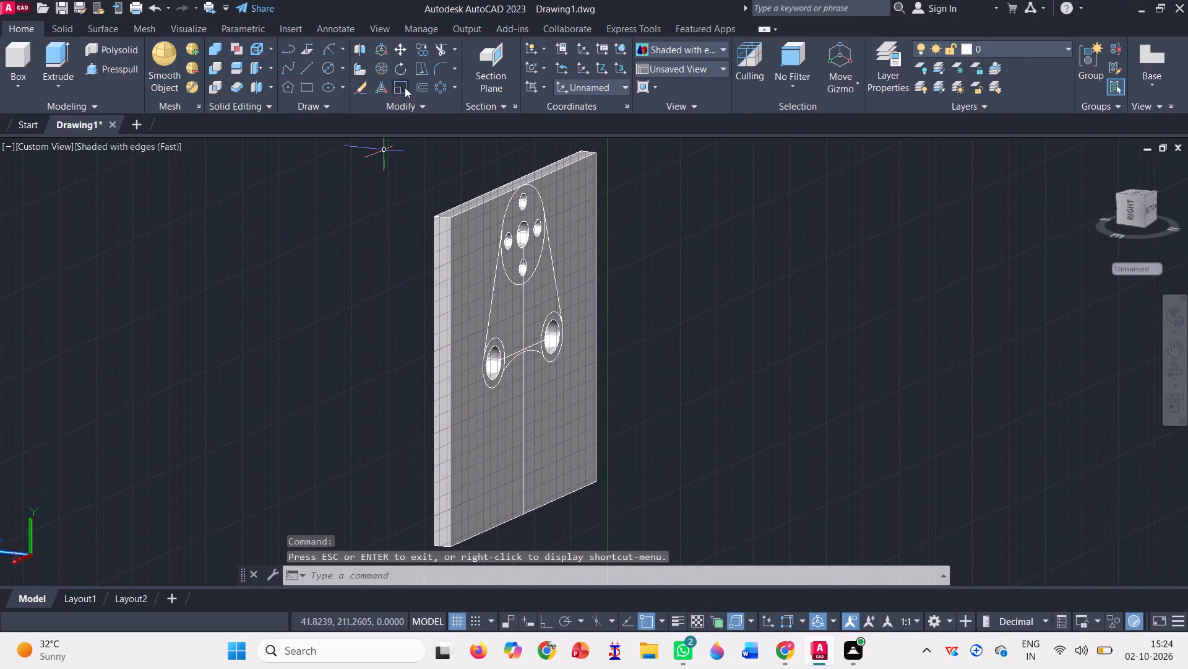
click(108, 69)
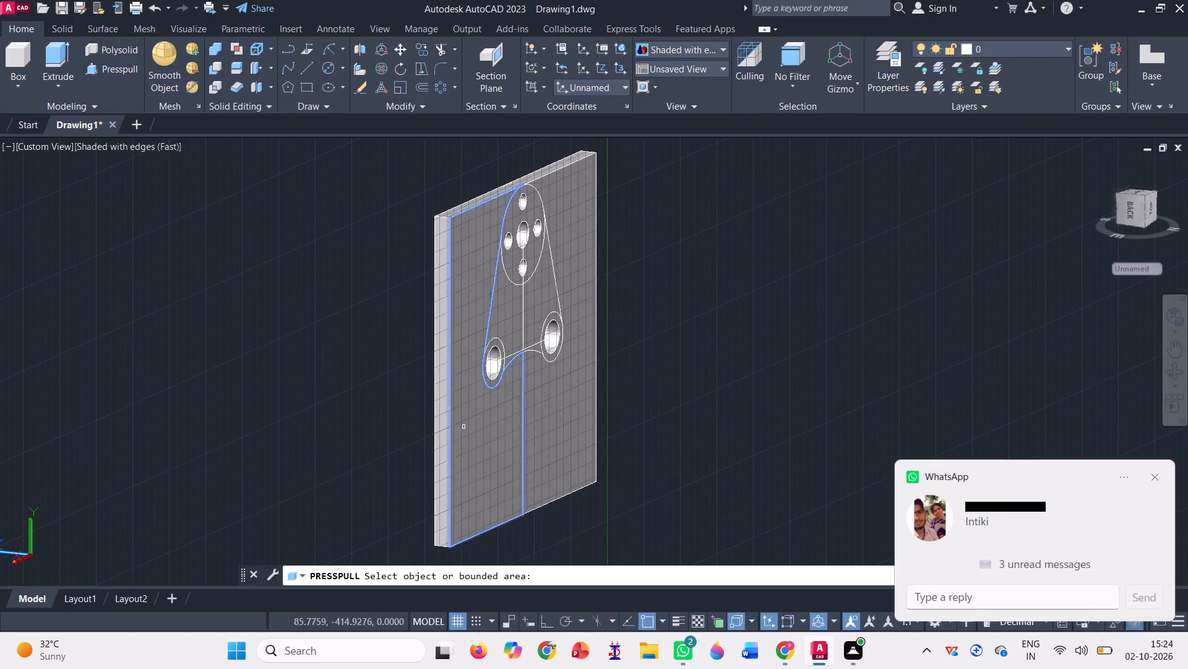
click(480, 442)
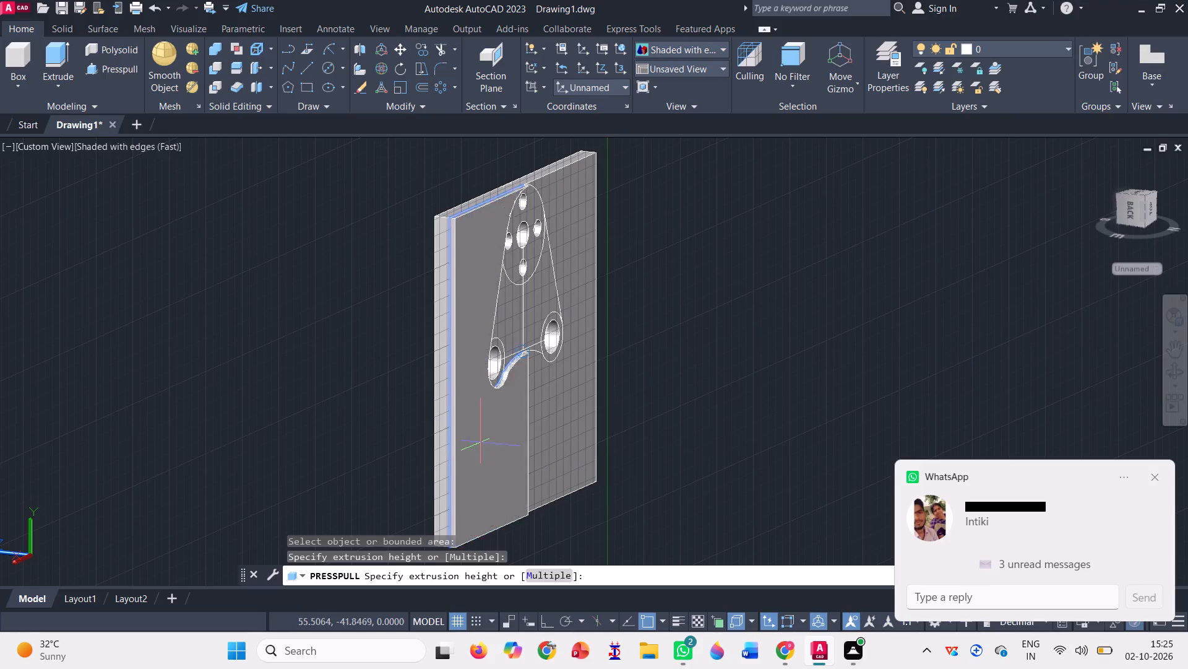
click(324, 389)
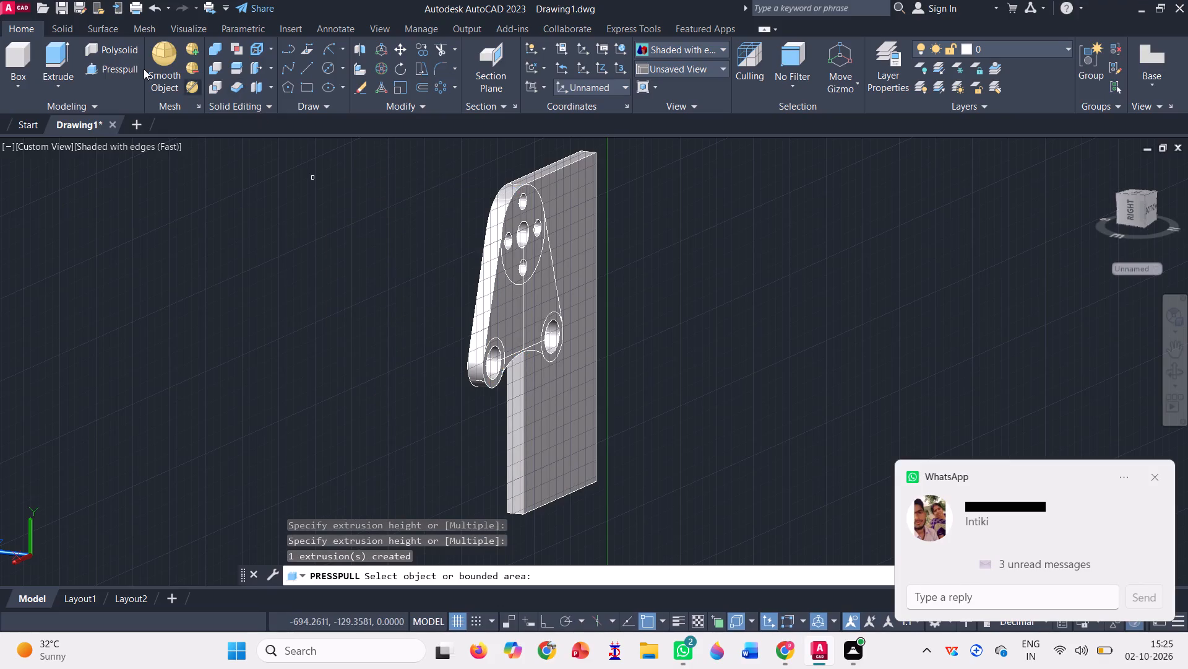
click(114, 67)
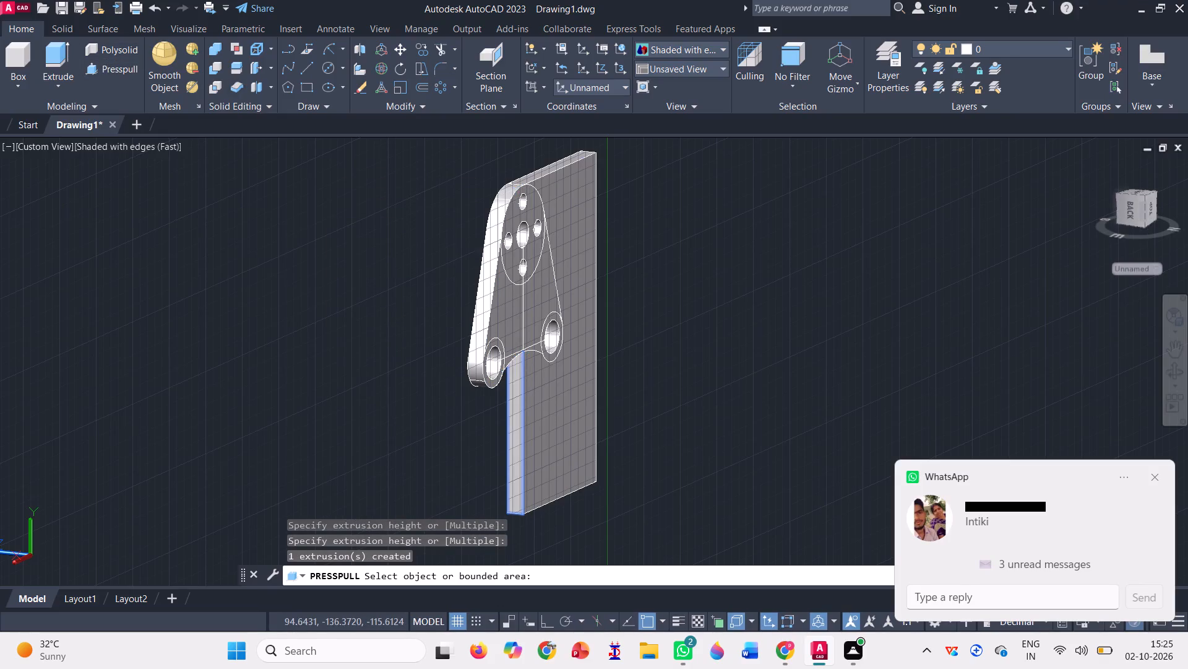
click(579, 406)
click(241, 313)
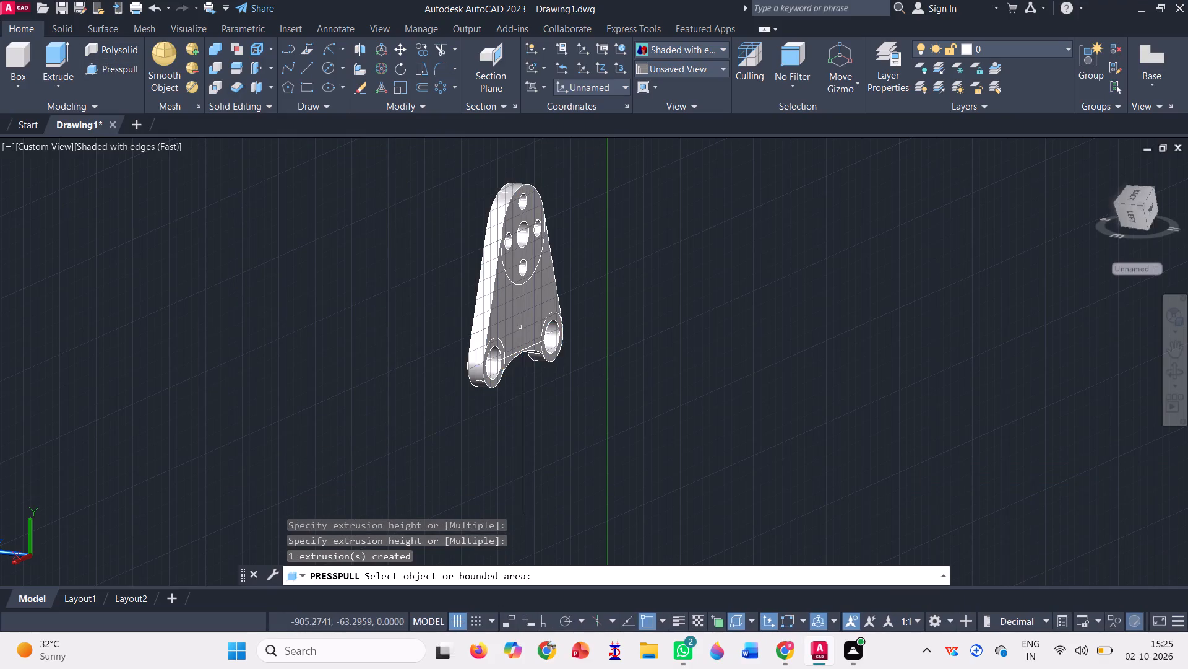
key(Escape)
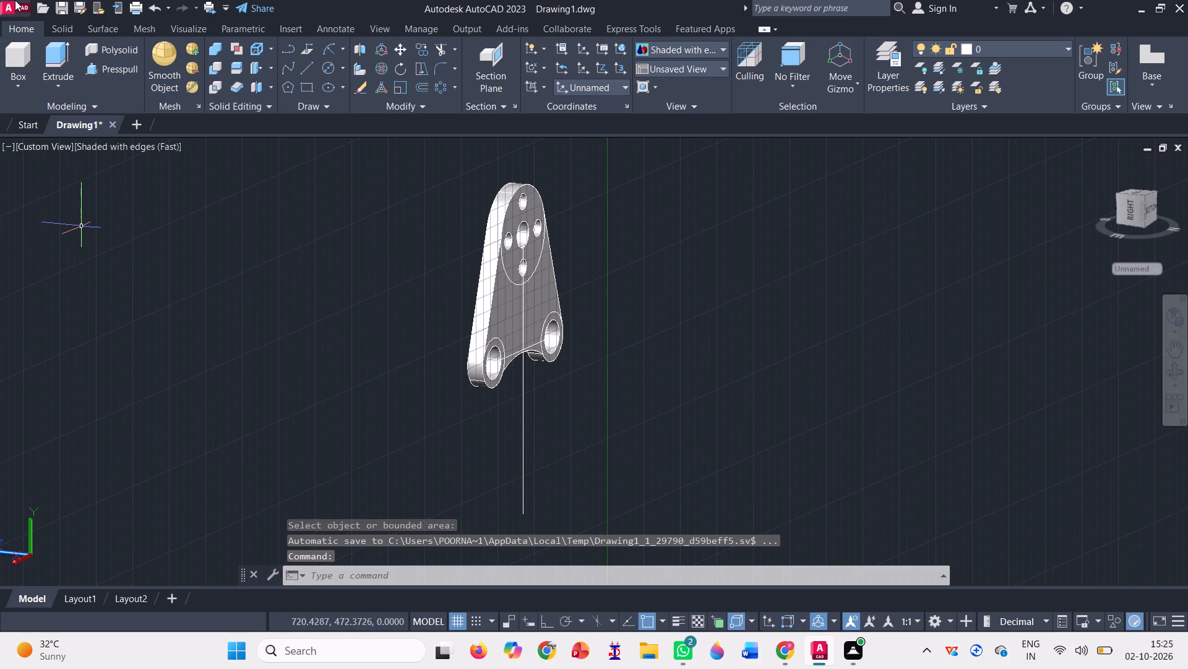
From the front view, delete the vertical dividing line below the bracket's arc.
click(64, 141)
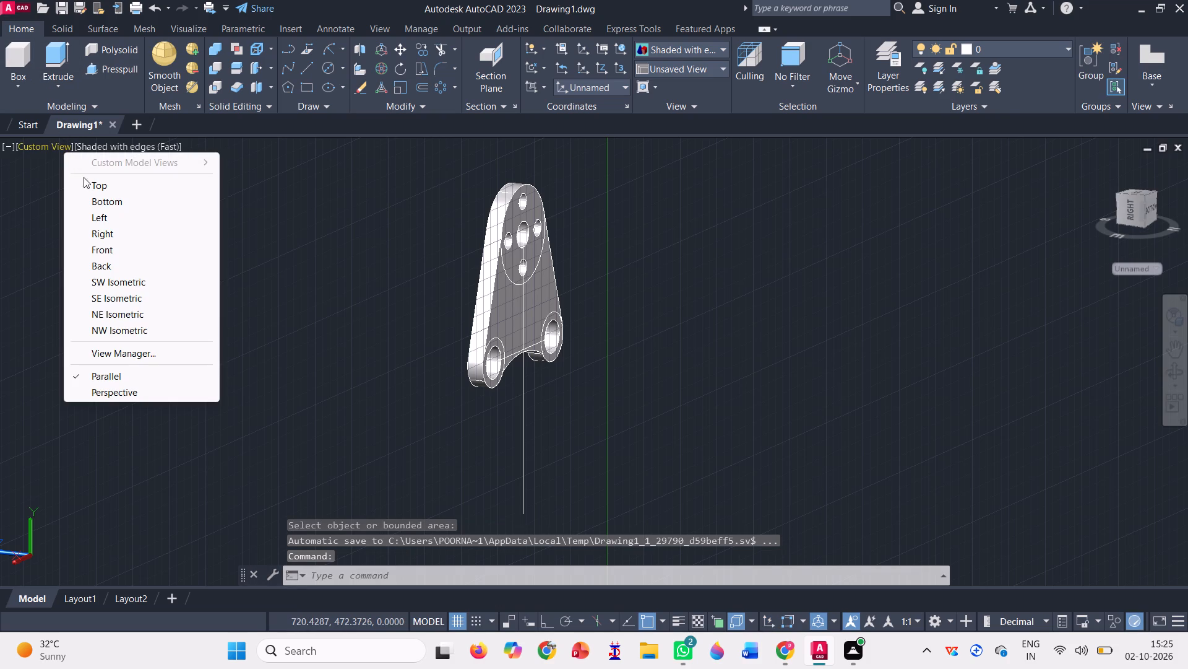
click(121, 253)
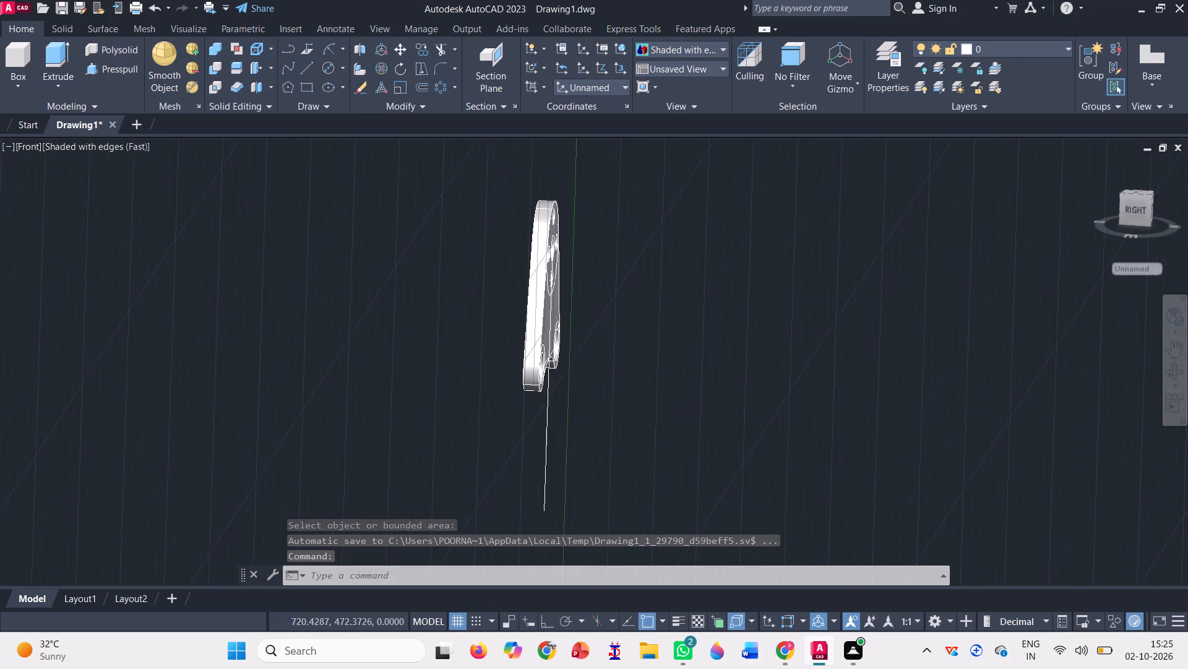
scroll(566, 292, down, 2)
scroll(510, 387, up, 2)
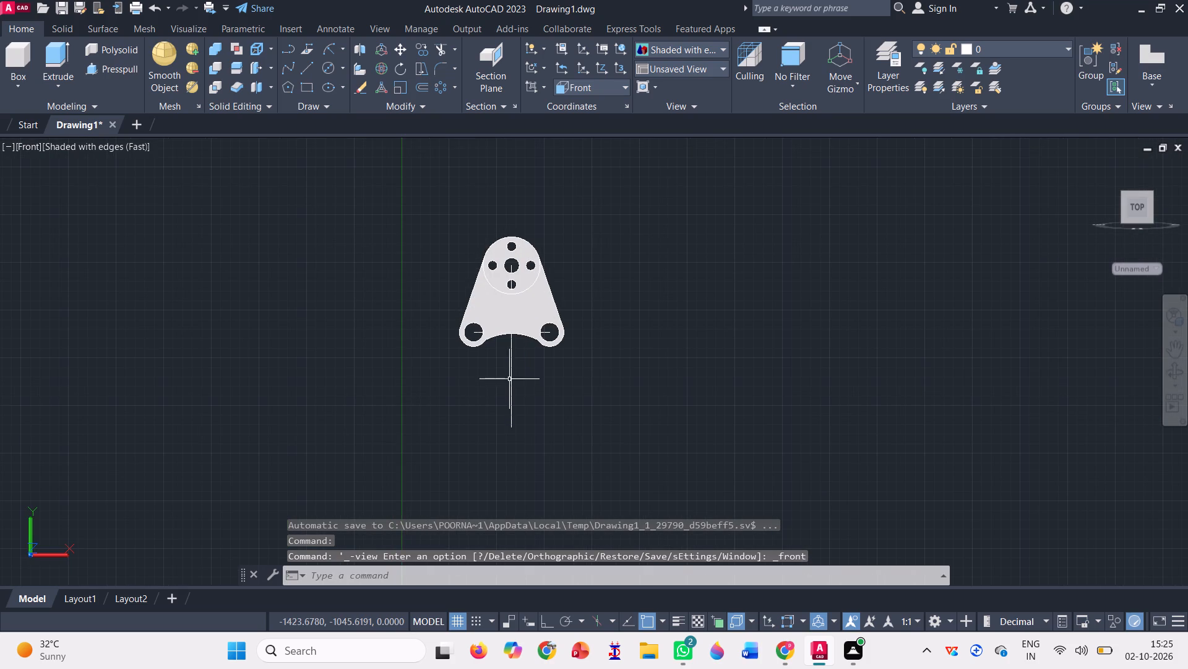
click(512, 366)
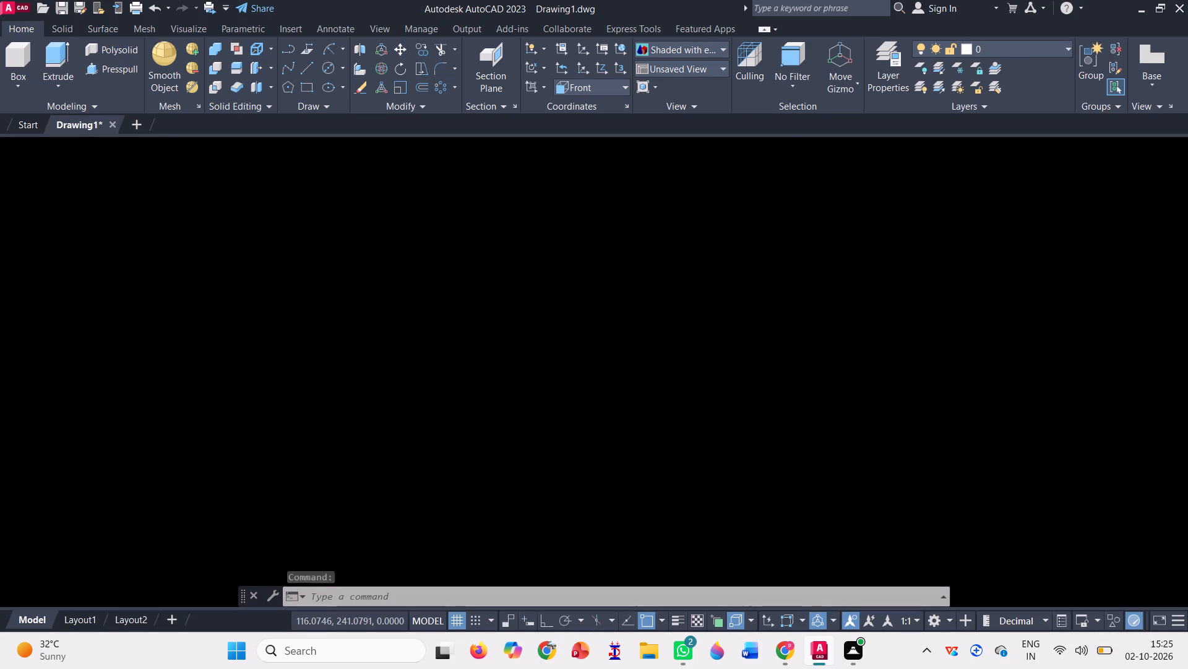
key(Delete)
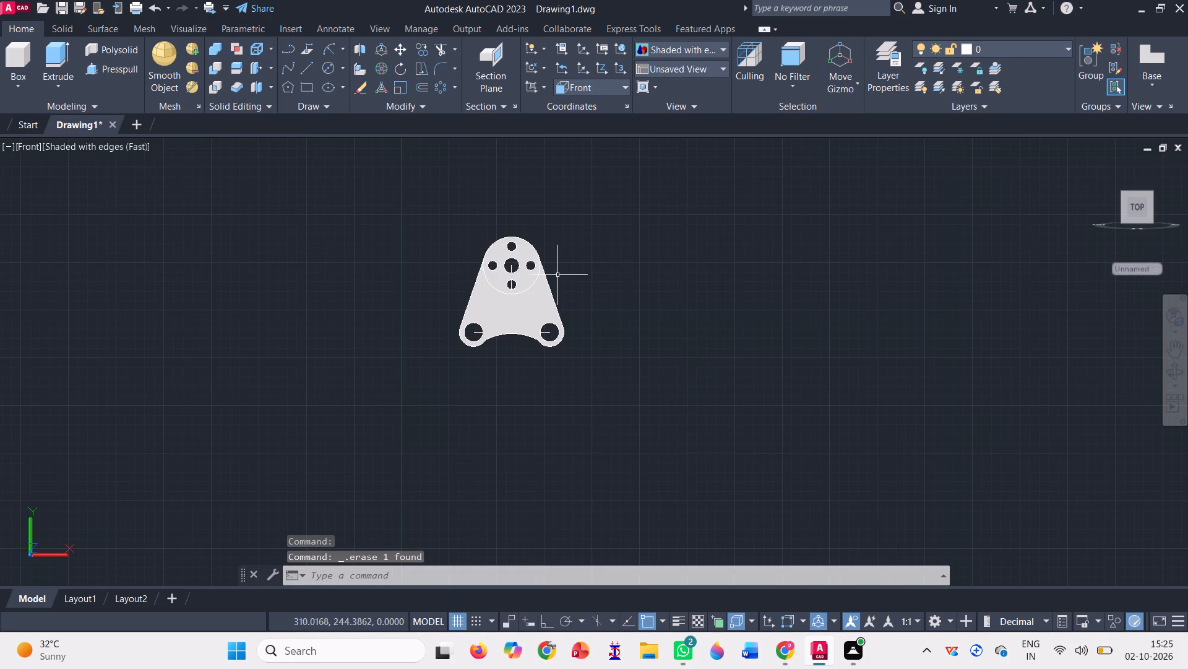
Delete the horizontal centre line between the two lower holes and the leftover line inside the right-hand hole.
scroll(557, 274, up, 2)
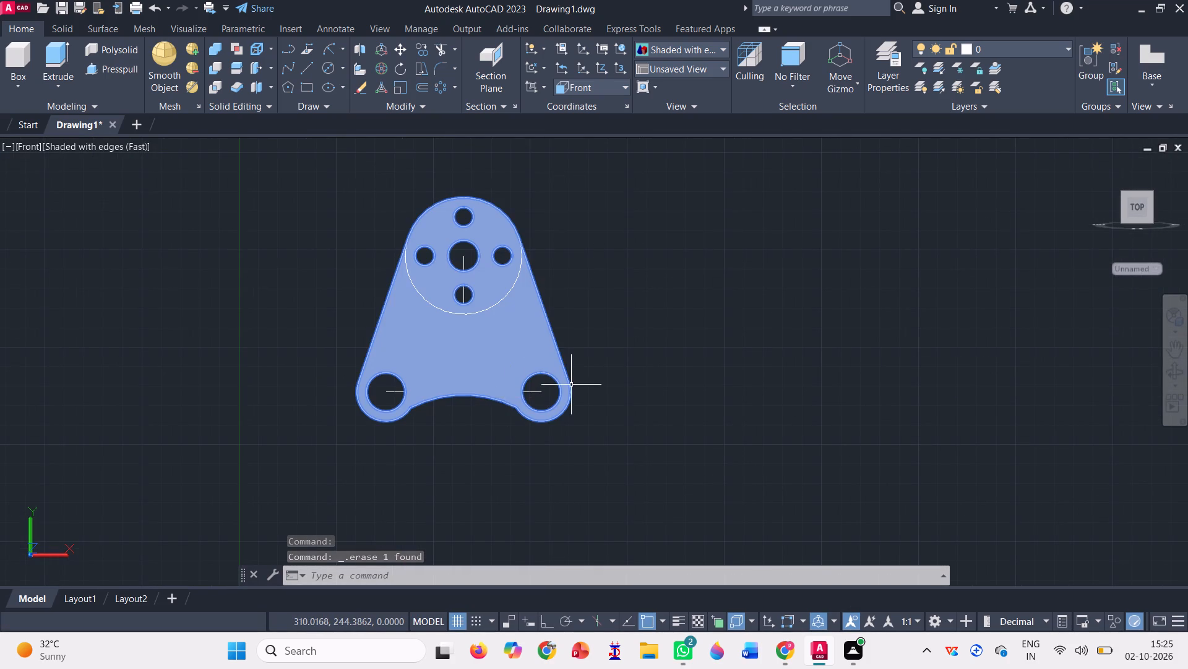
scroll(571, 384, up, 2)
click(498, 399)
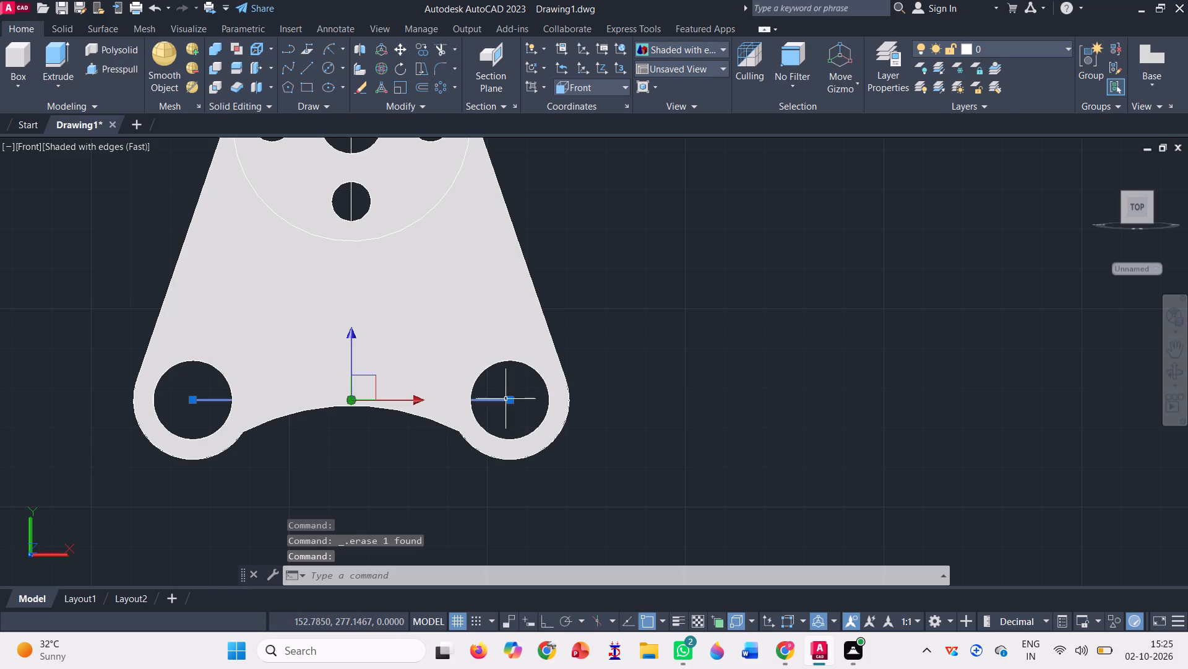
key(Delete)
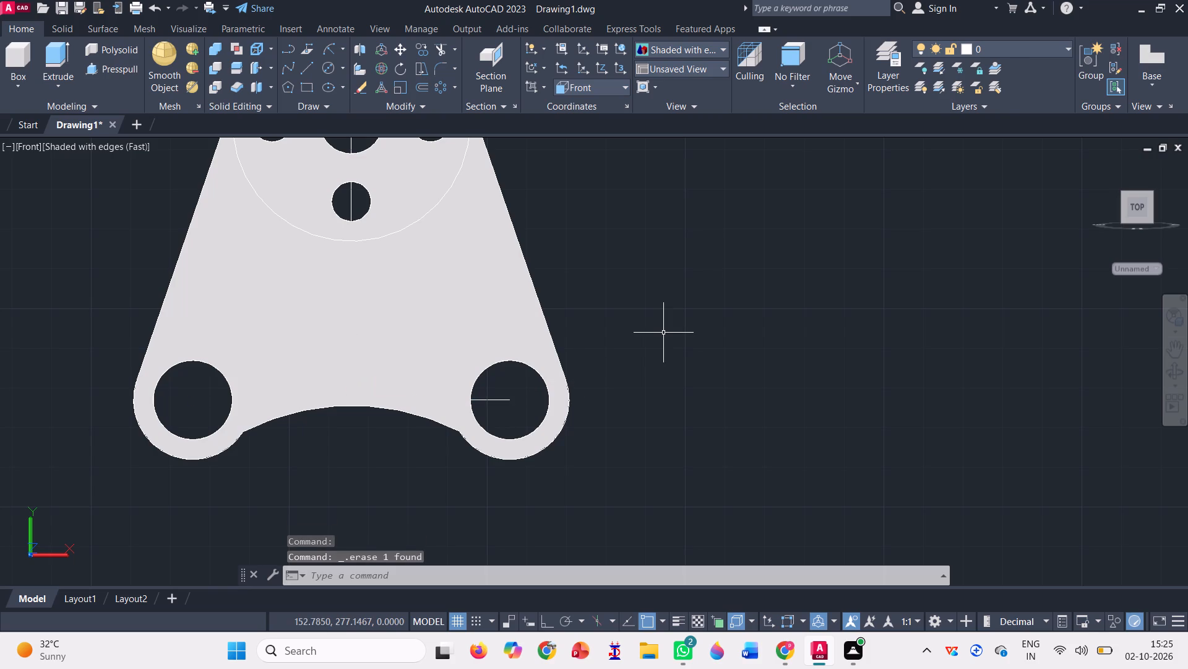
click(497, 400)
key(Delete)
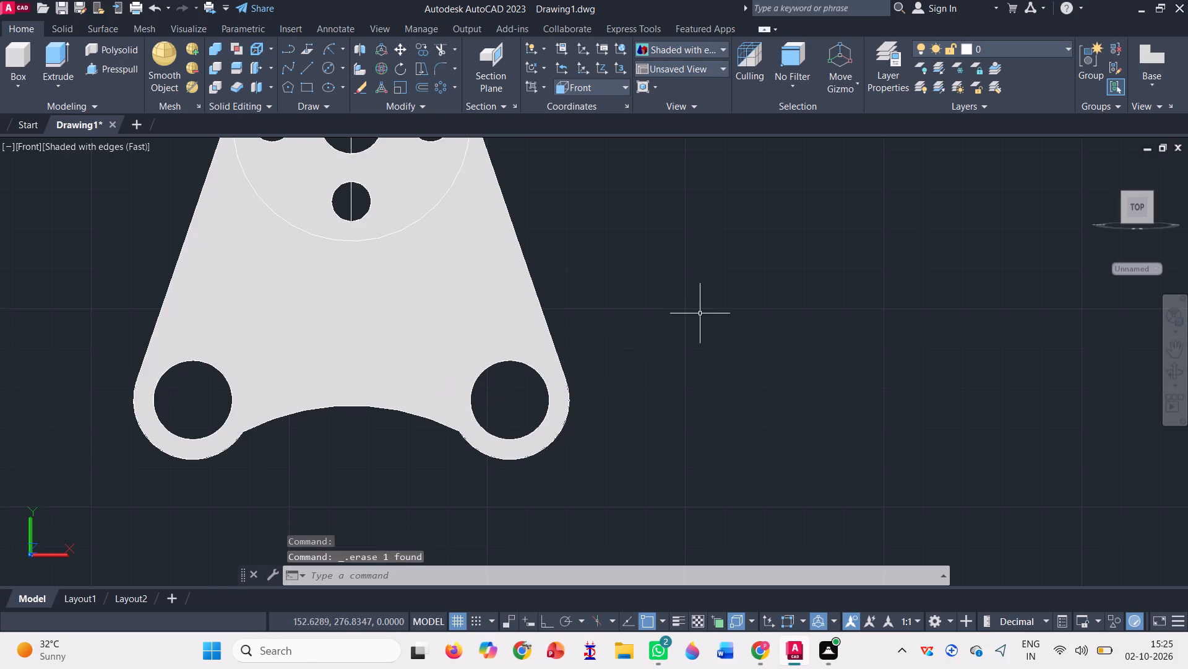
Delete the vertical centre line running down from the central hole of the bracket.
scroll(682, 321, down, 2)
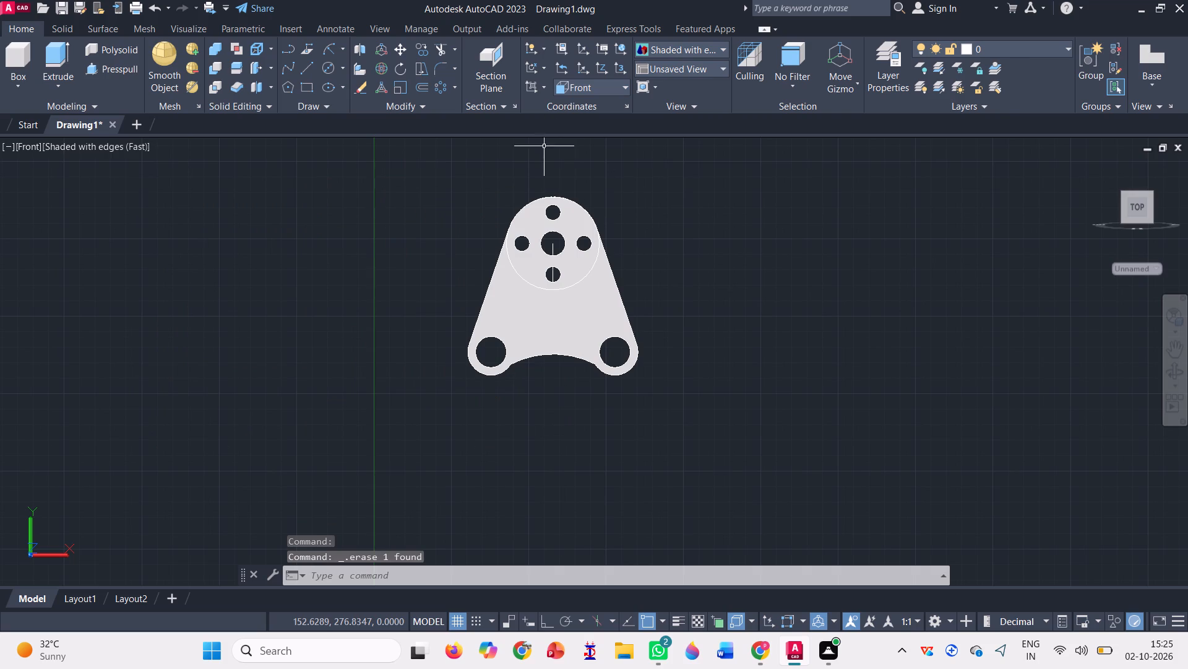
scroll(563, 170, up, 2)
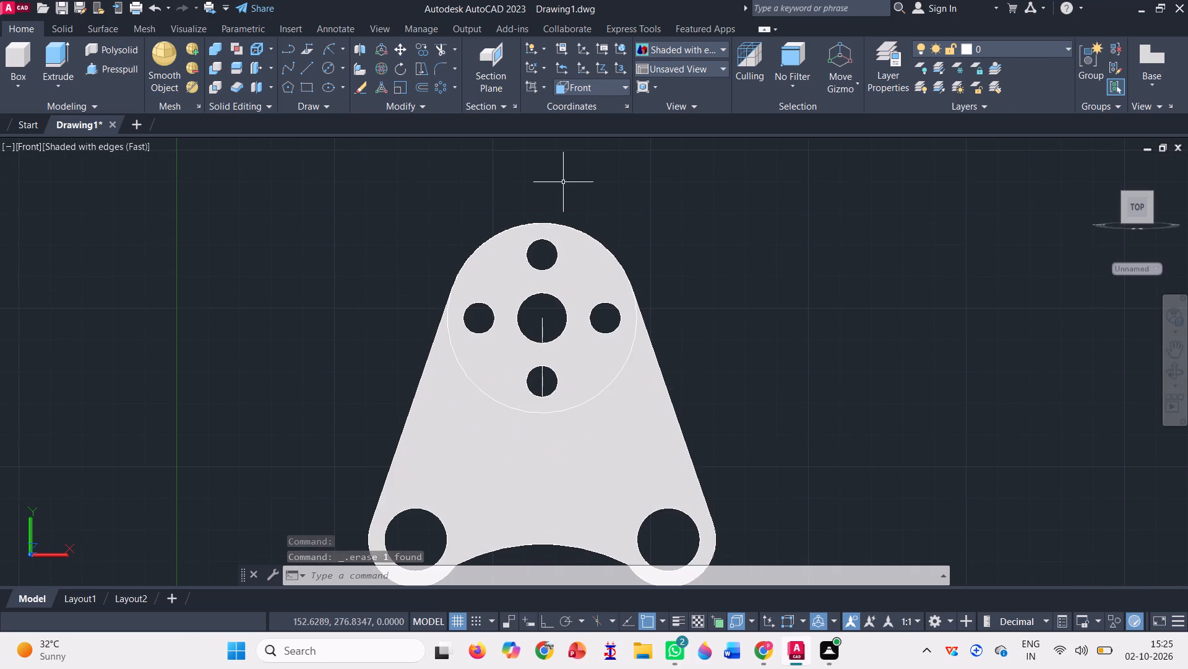
click(543, 331)
key(Delete)
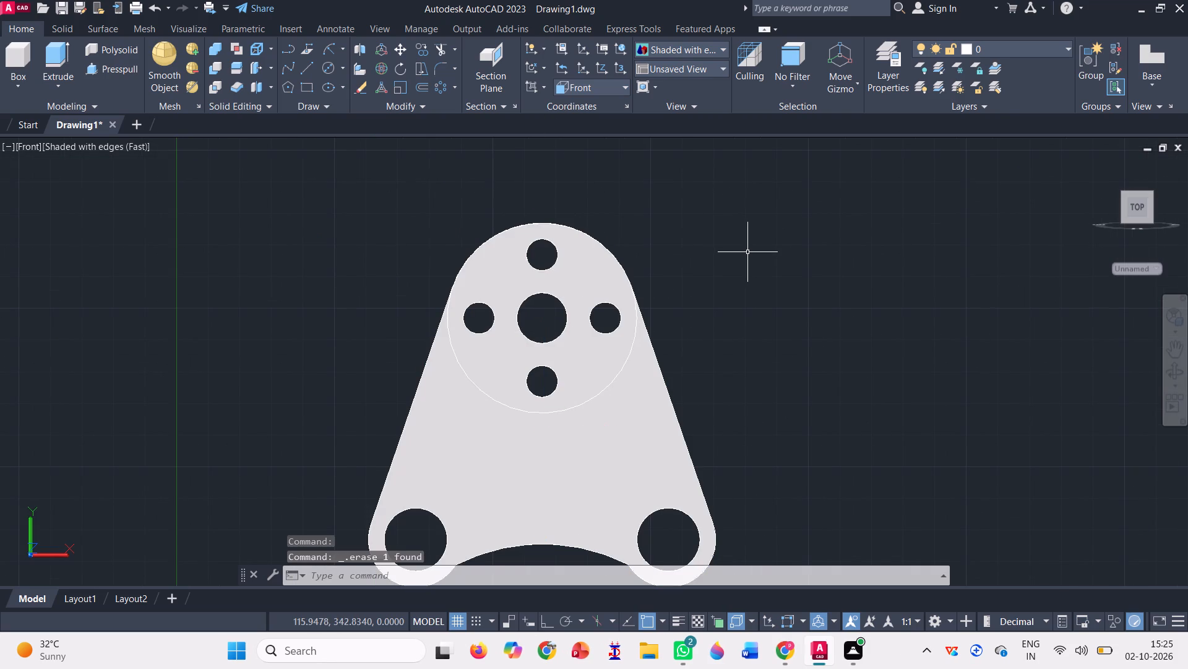
Switch the bracket to the SW Isometric view.
double_click(34, 146)
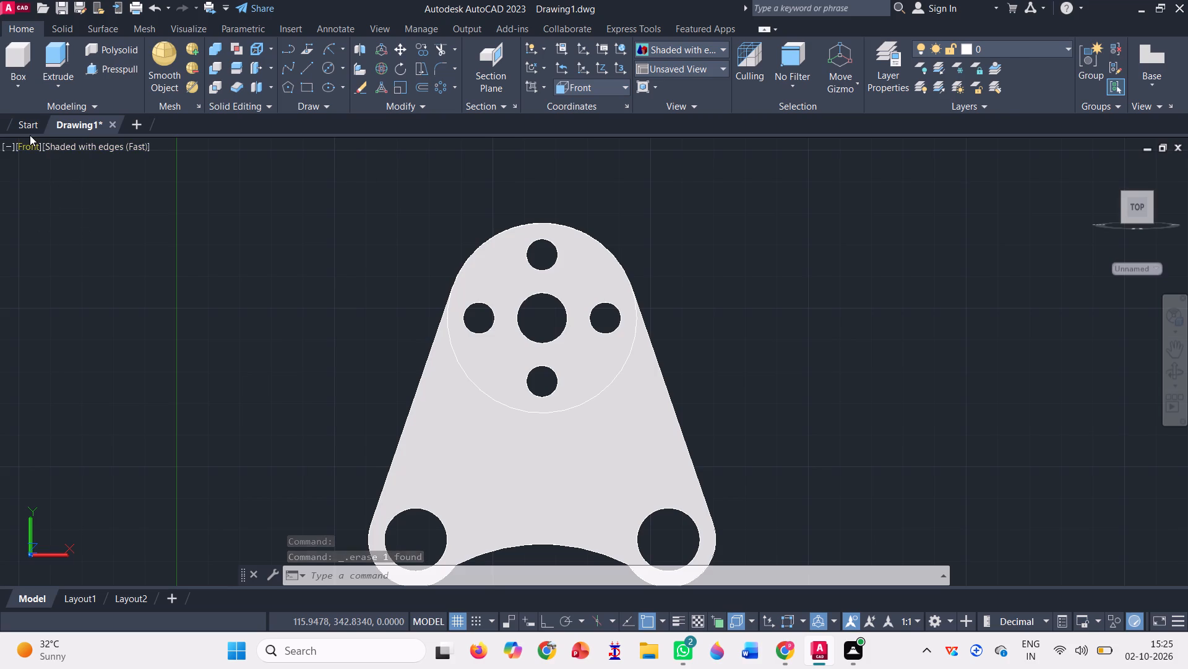
click(30, 145)
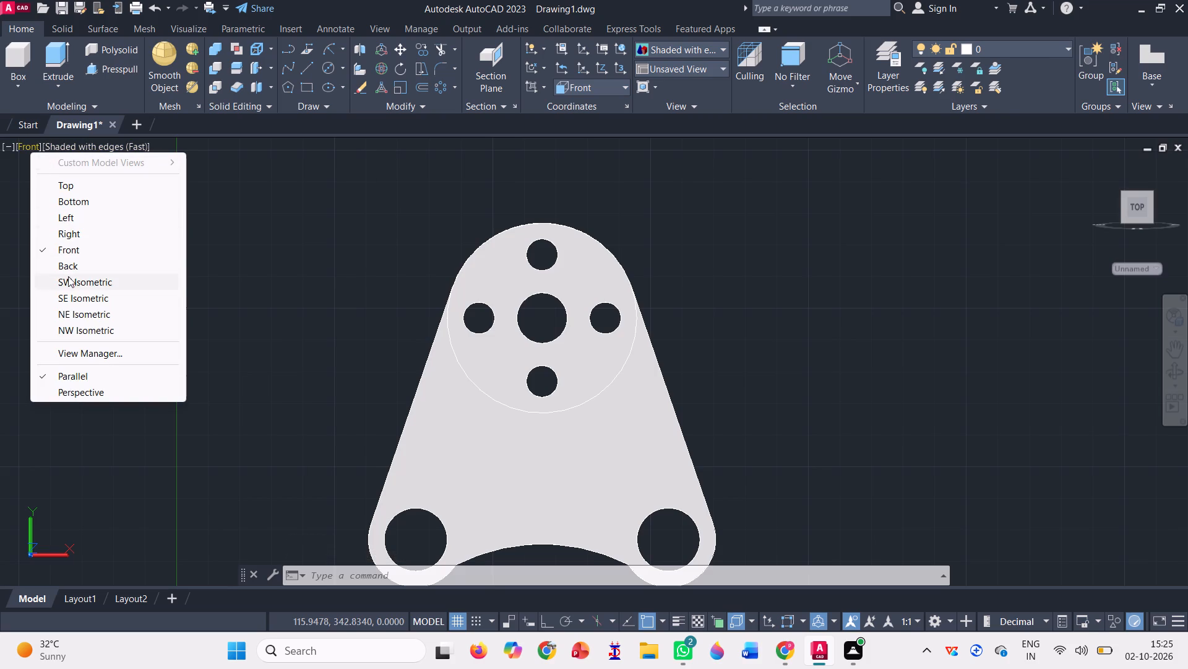
click(71, 281)
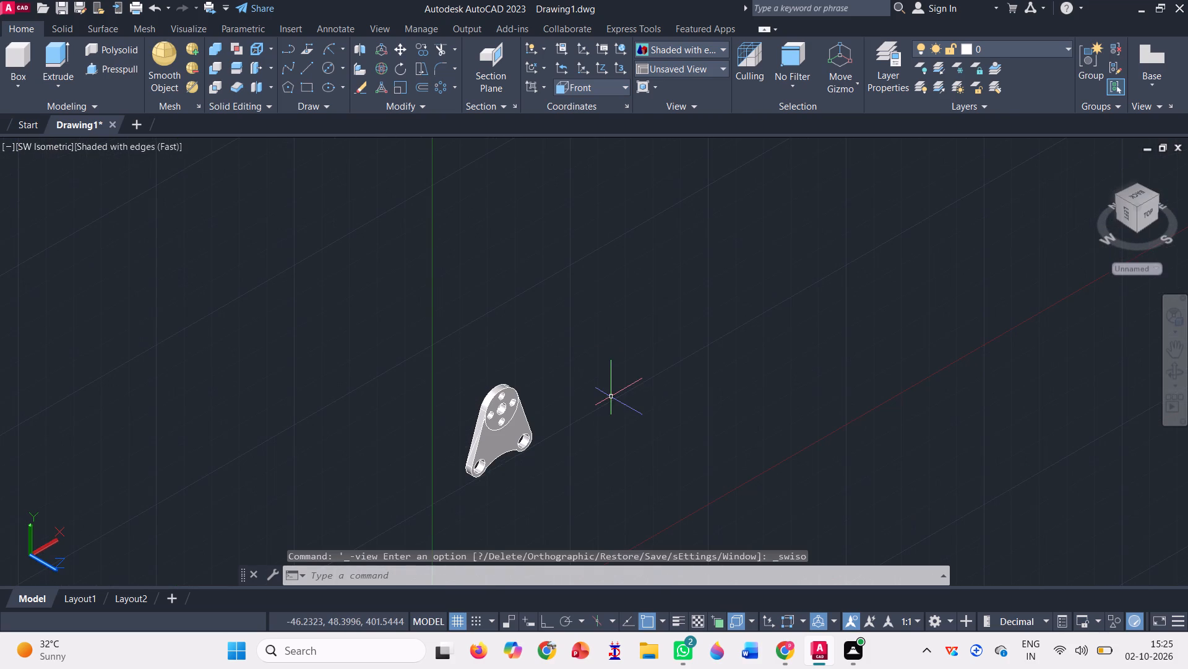
scroll(452, 506, up, 2)
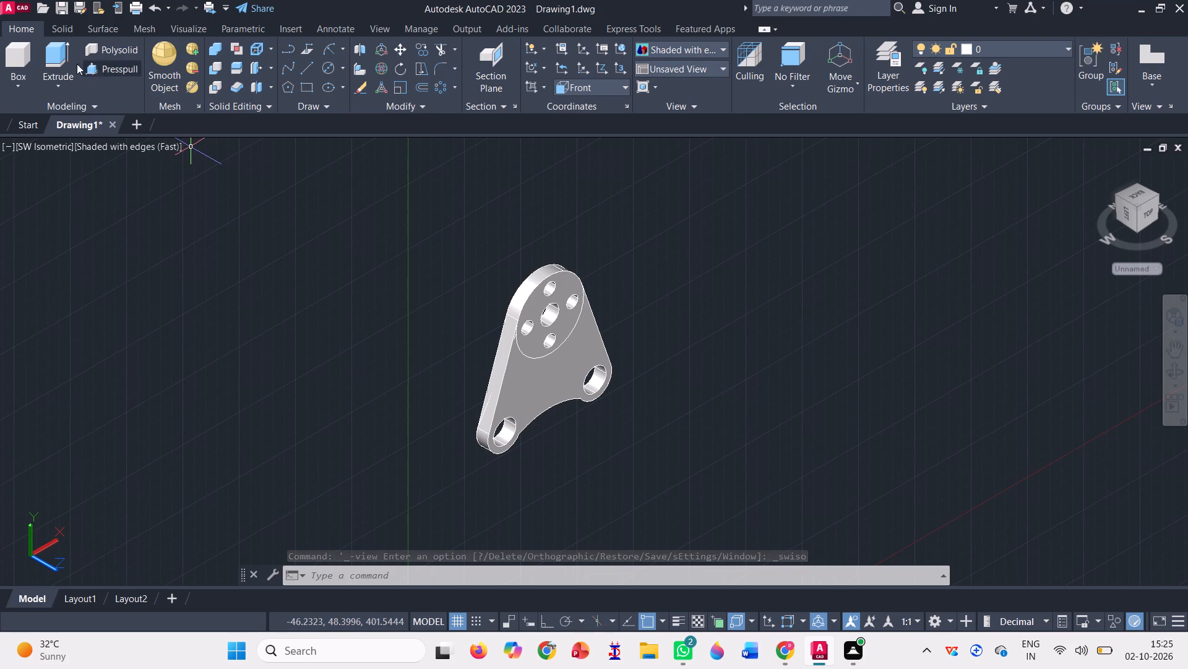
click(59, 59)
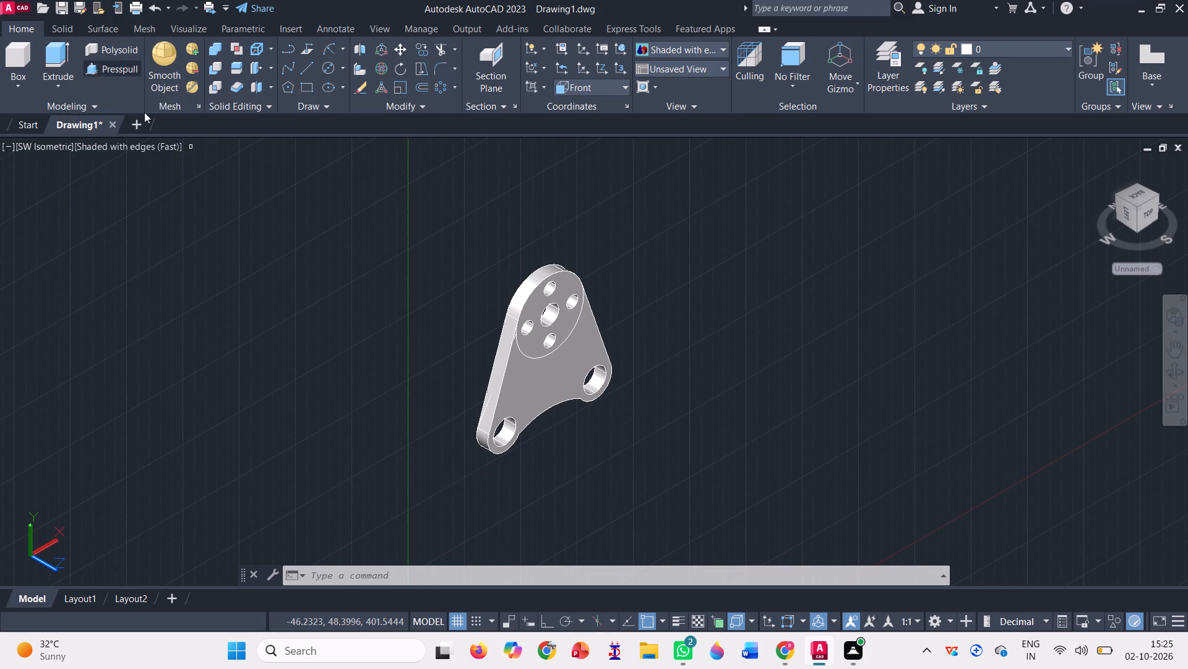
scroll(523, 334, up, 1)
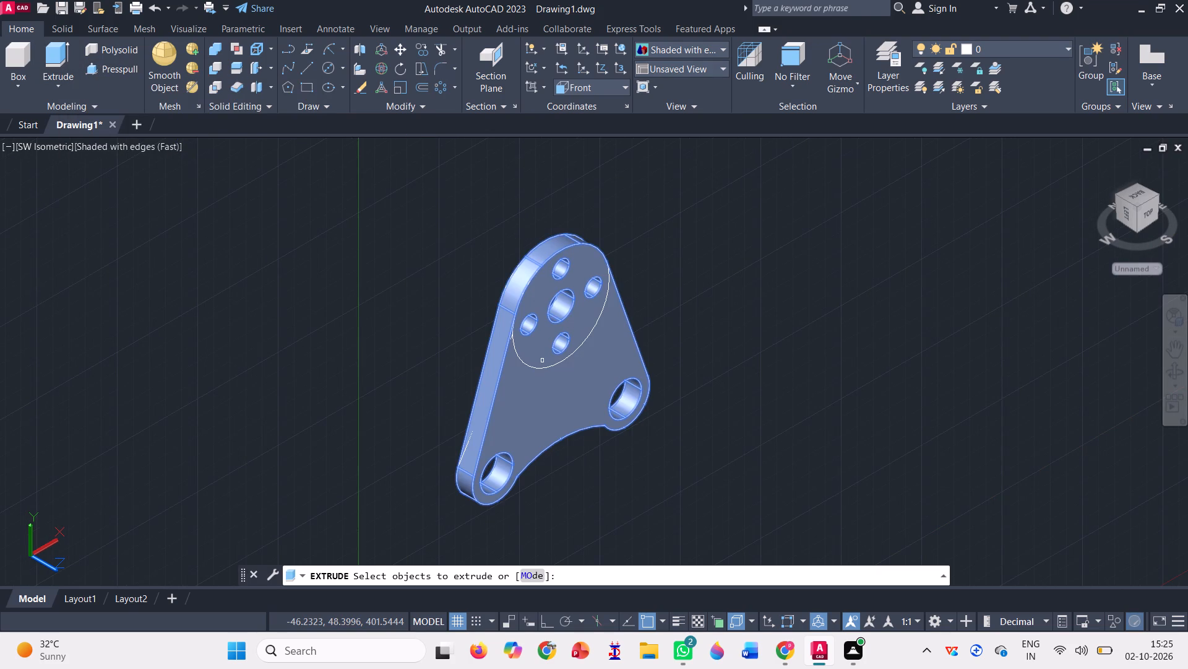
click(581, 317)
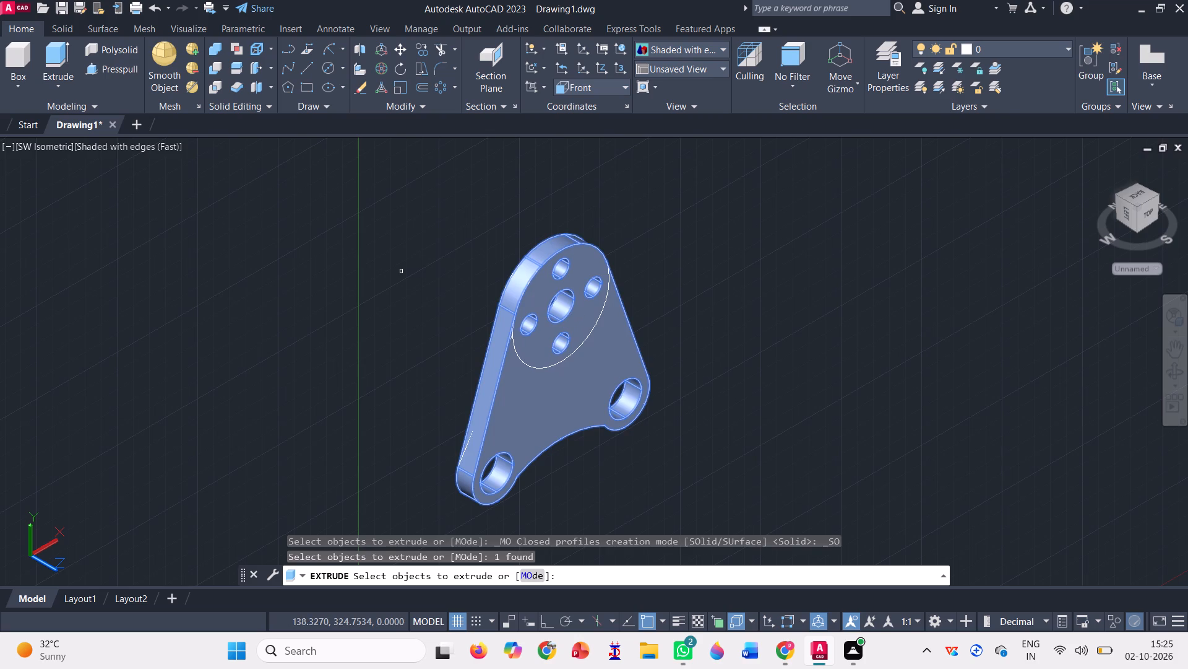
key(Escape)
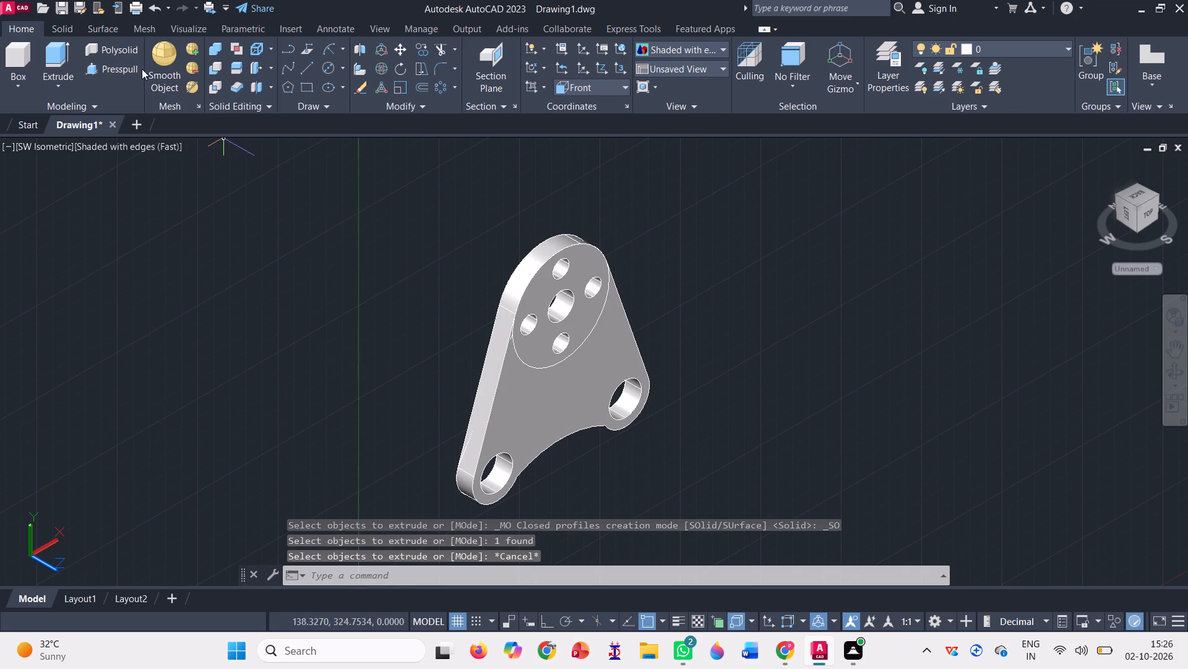
Press-pull the large circular area around the five-hole pattern outward by 10 from the plate's front face.
click(127, 69)
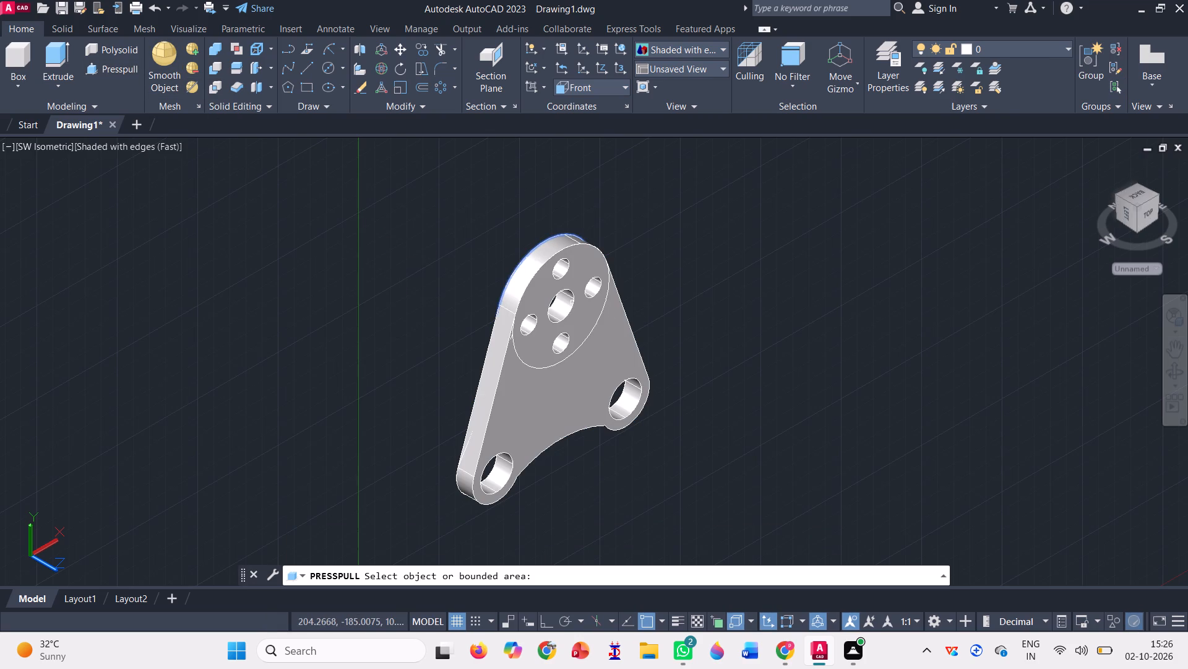
click(585, 329)
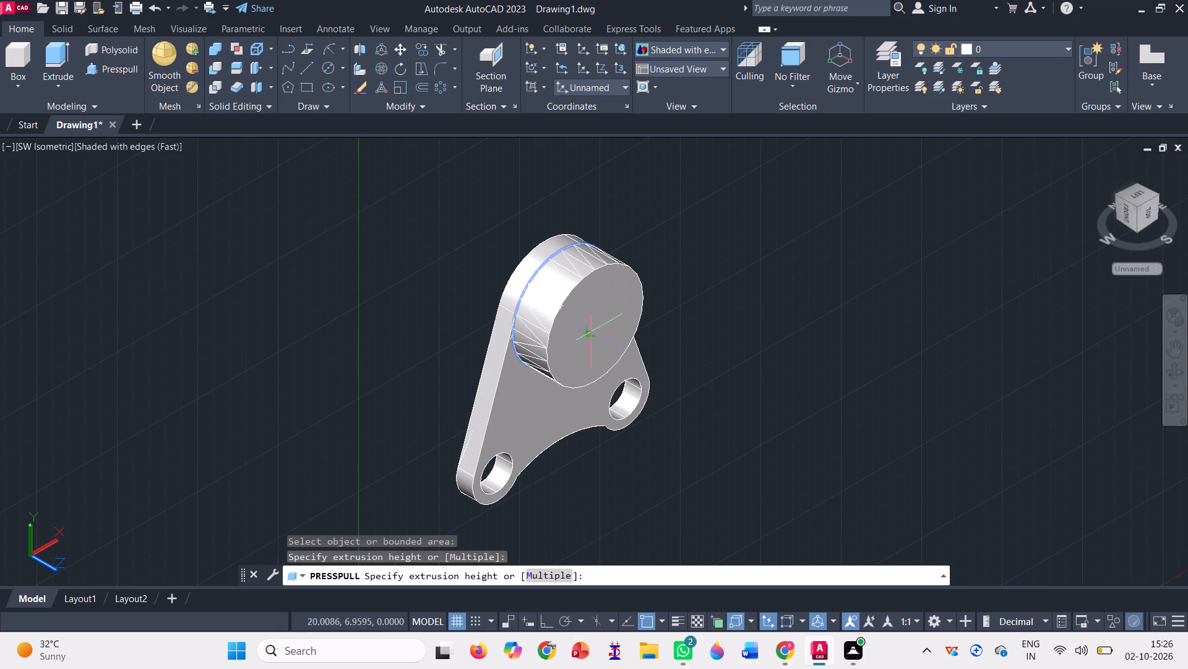
text(10)
key(Return)
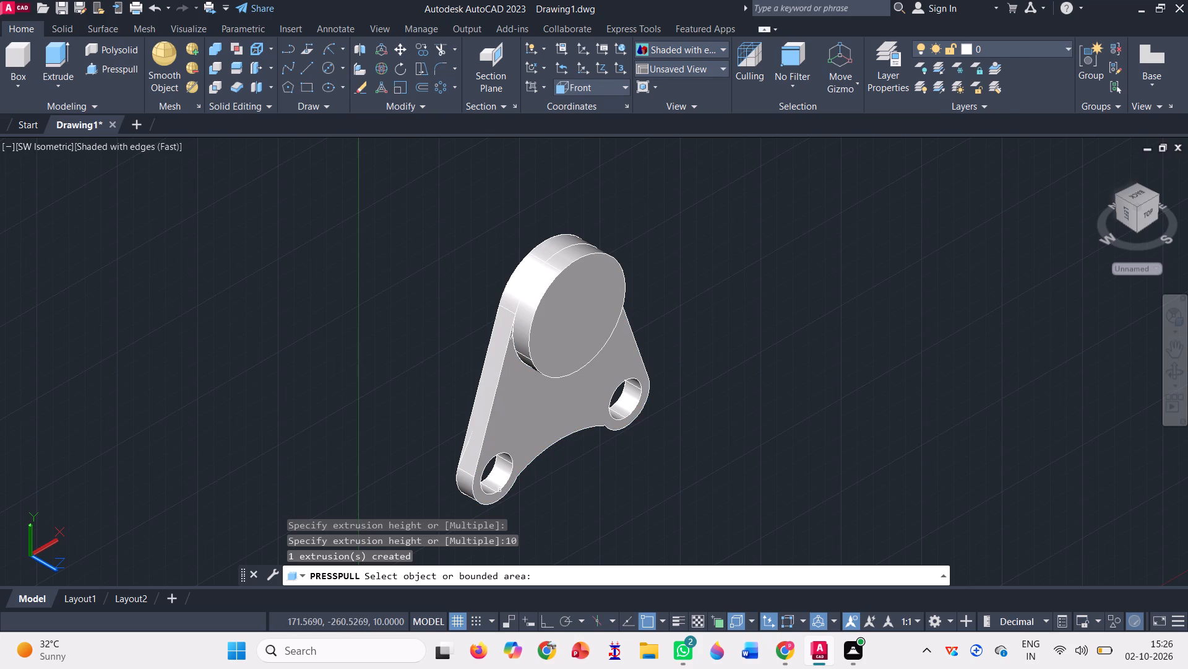
key(Escape)
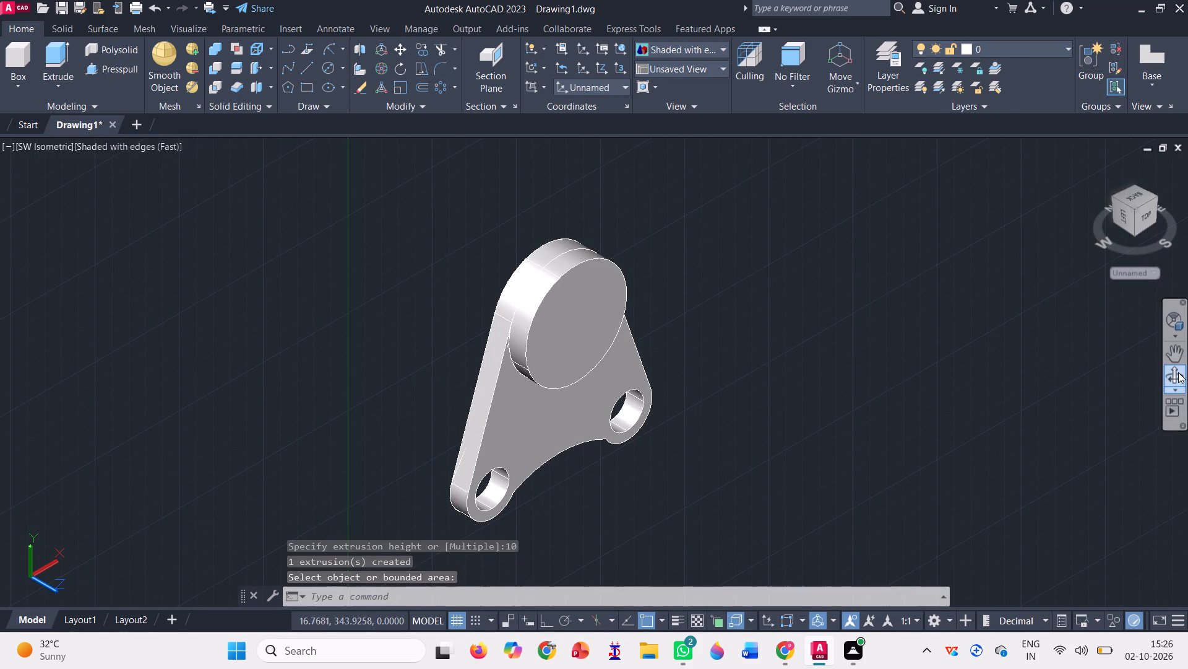
From the bracket's back side, press-pull the circle around the nearer lower hole by 10 through the plate.
double_click(1178, 372)
drag(322, 470, 454, 476)
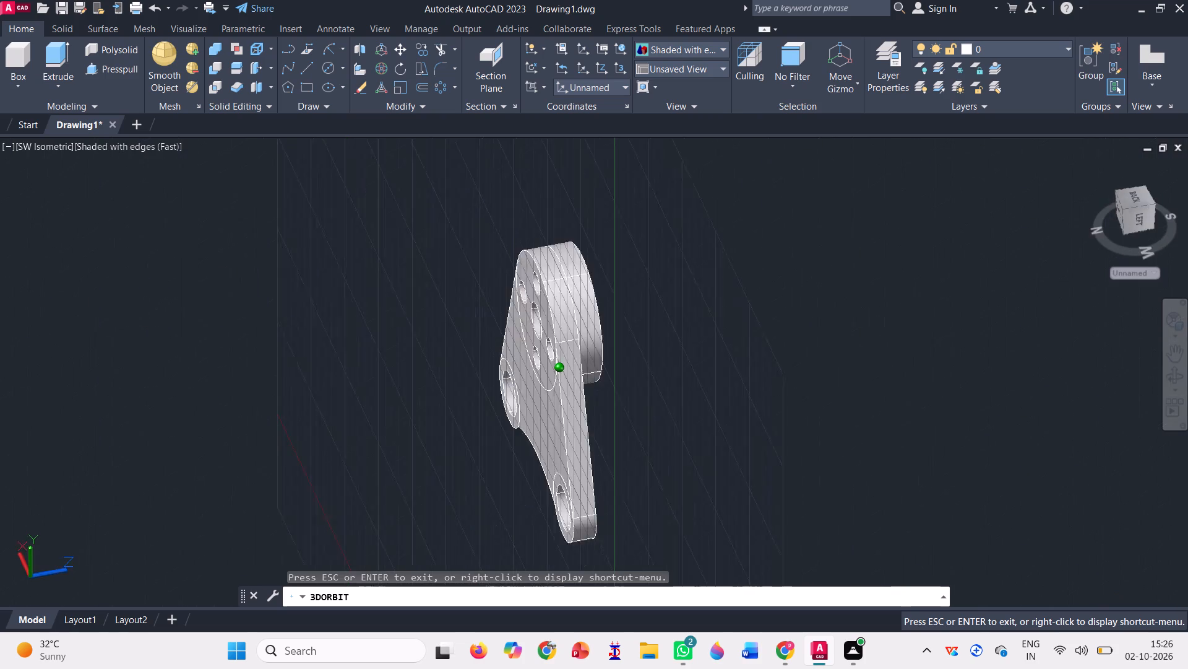
drag(454, 476, 755, 414)
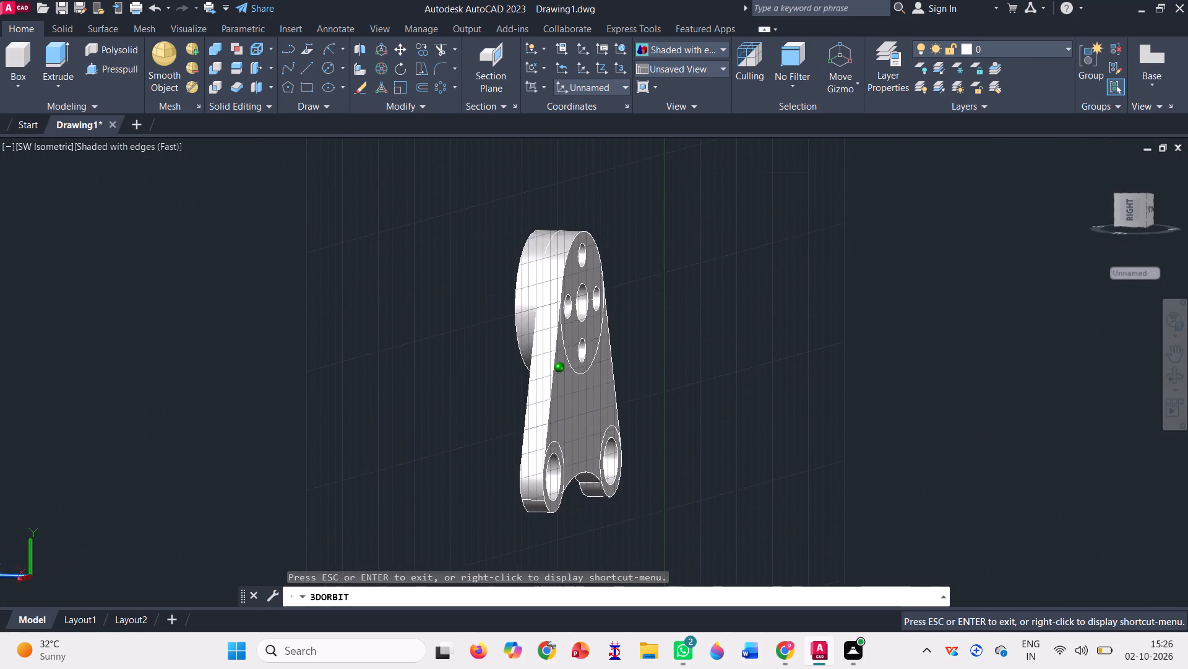
drag(755, 414, 755, 434)
key(Escape)
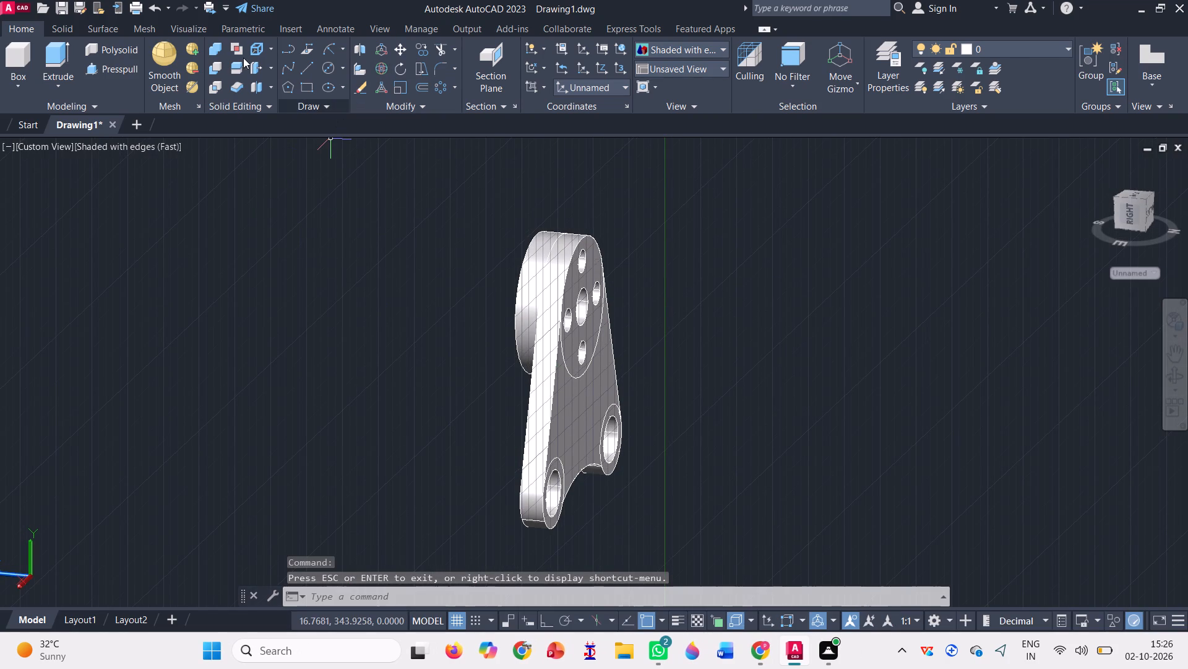
click(116, 67)
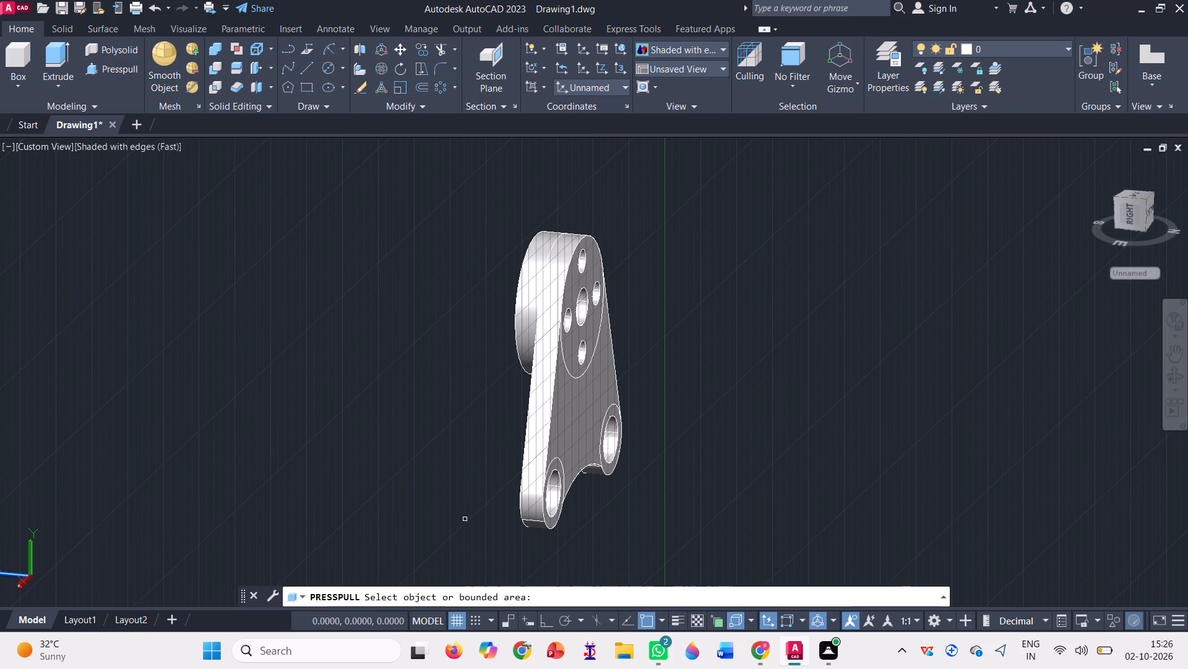
click(551, 523)
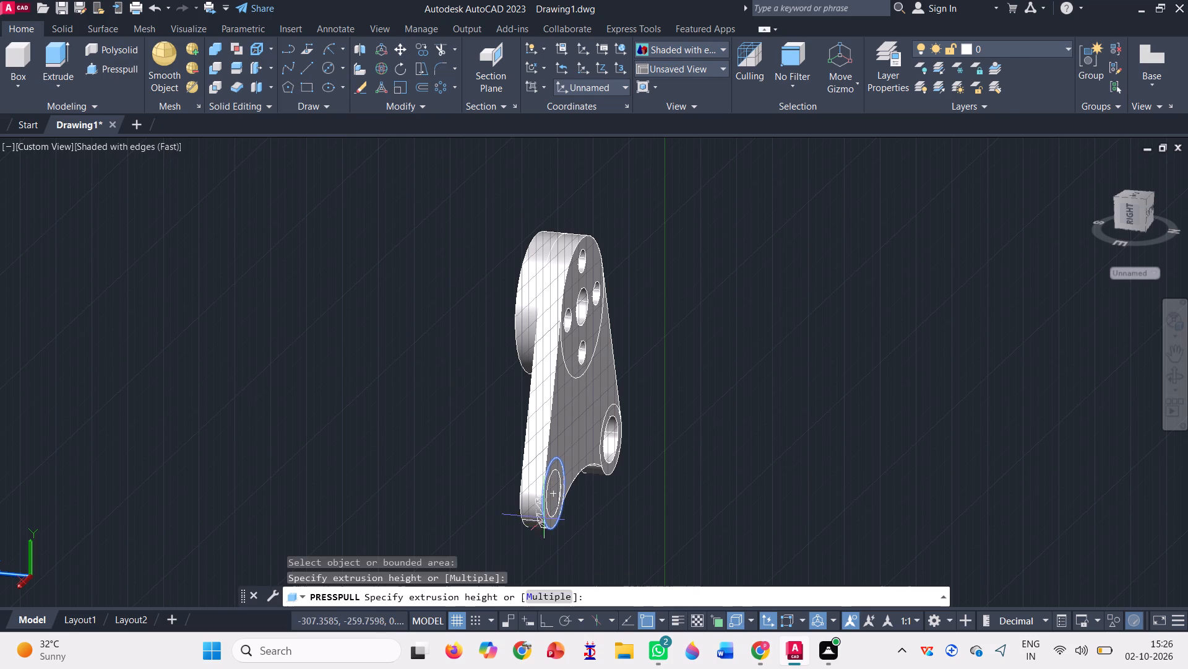
text(10)
key(Return)
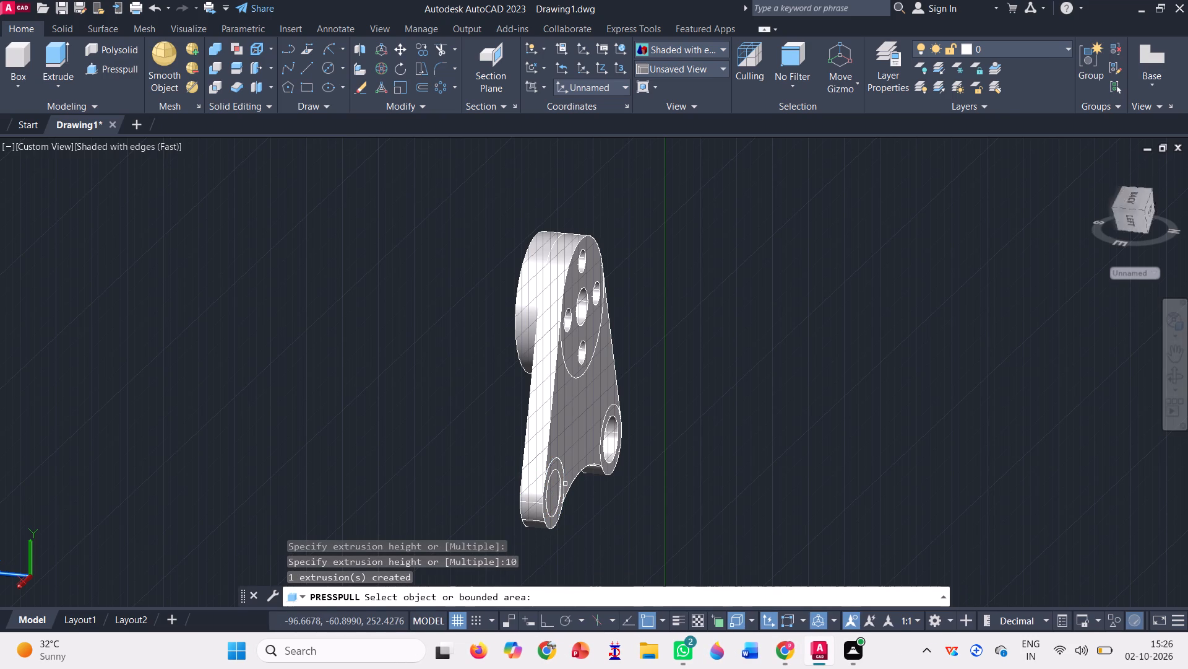
Press-pull the same circle around the nearer lower hole by 20 so it projects past the front face.
click(550, 518)
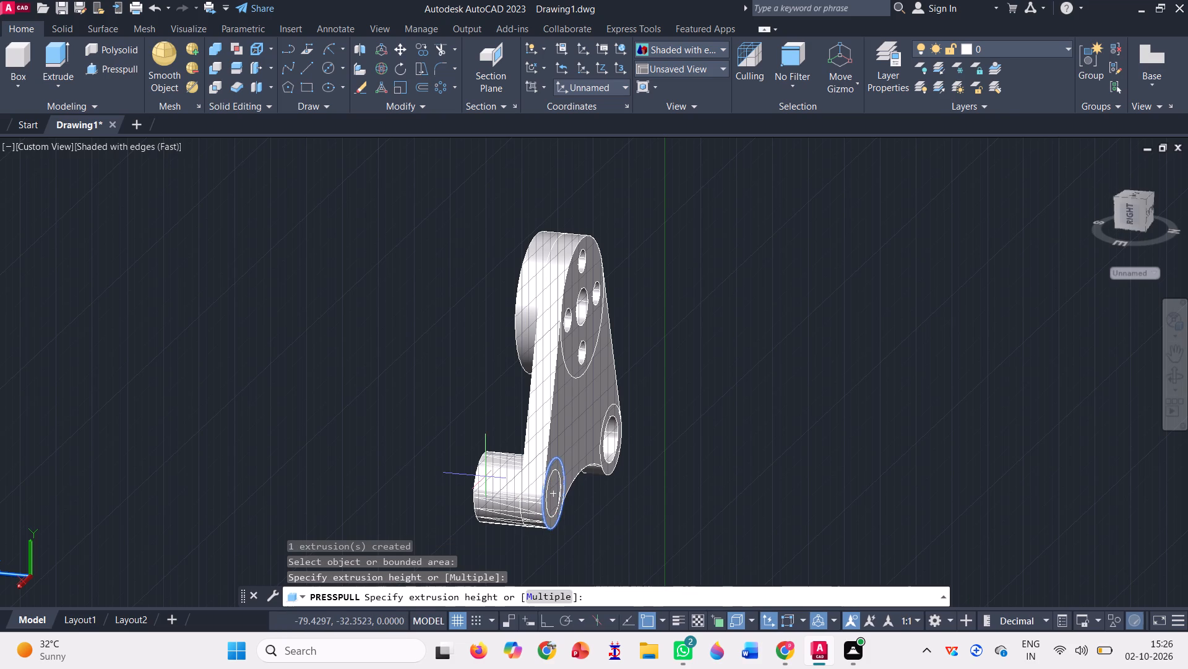
text(20)
key(Return)
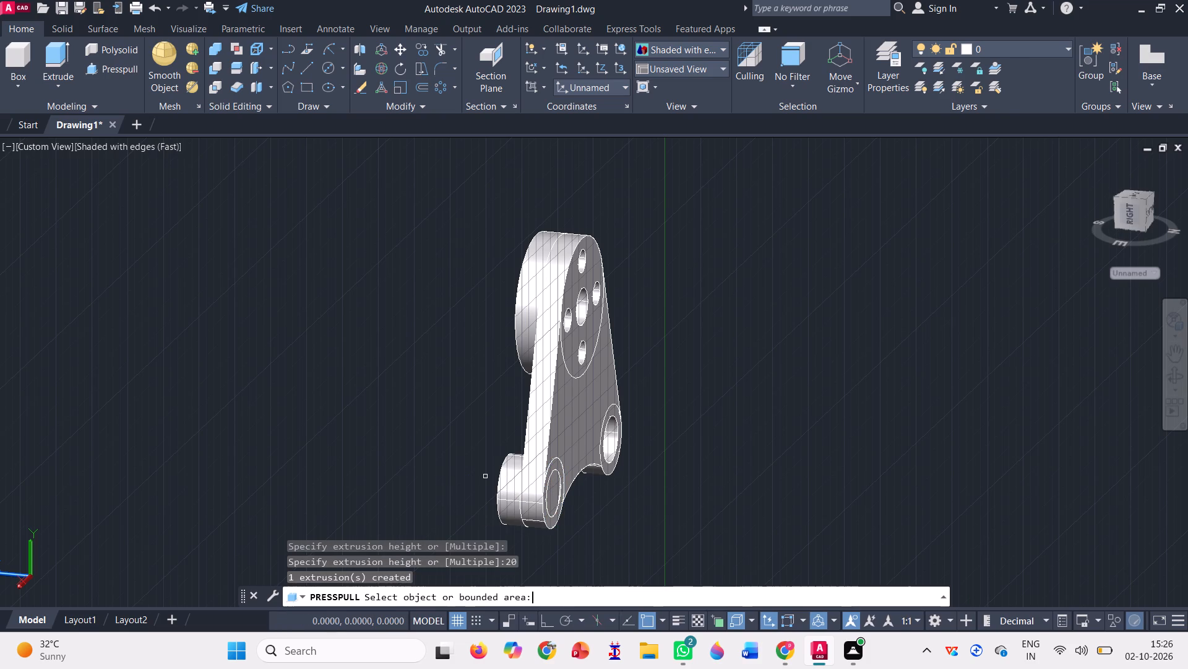
Press-pull the circle around the other lower hole by 20 through the plate from the back face.
double_click(107, 70)
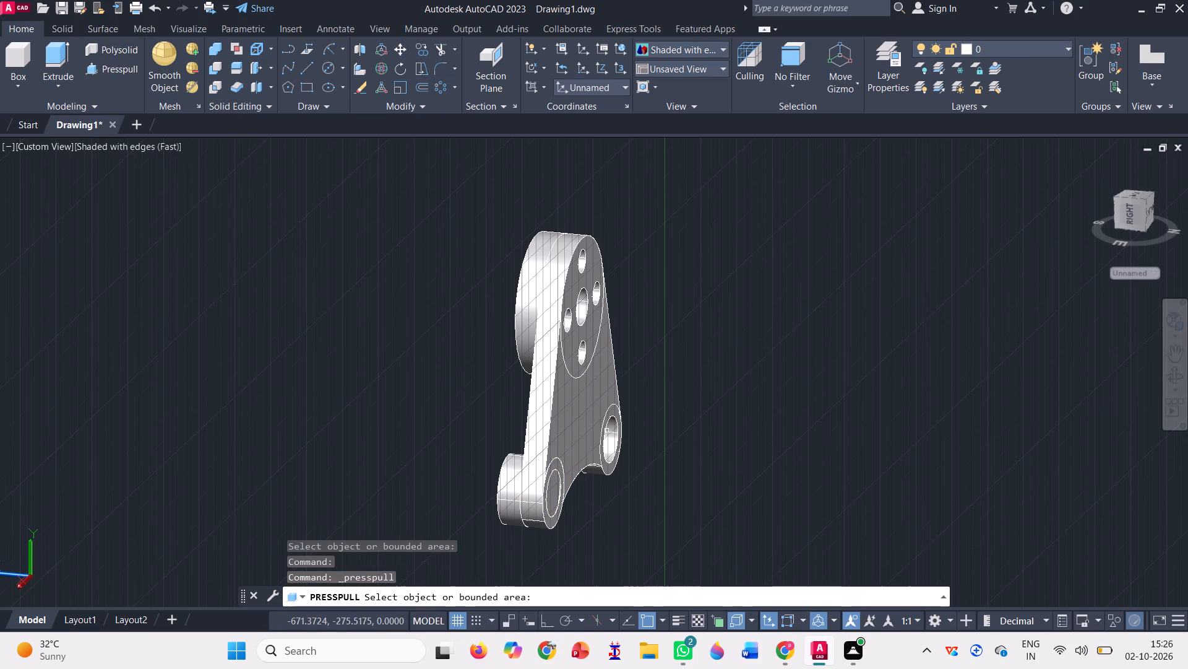
click(611, 470)
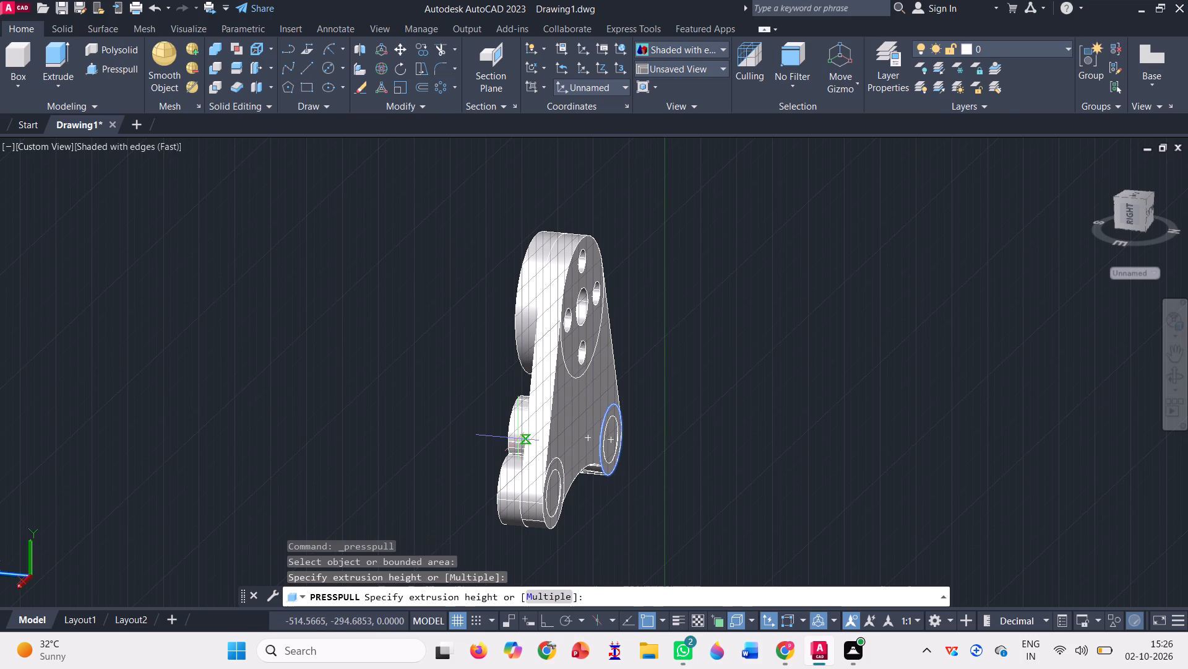
text(20)
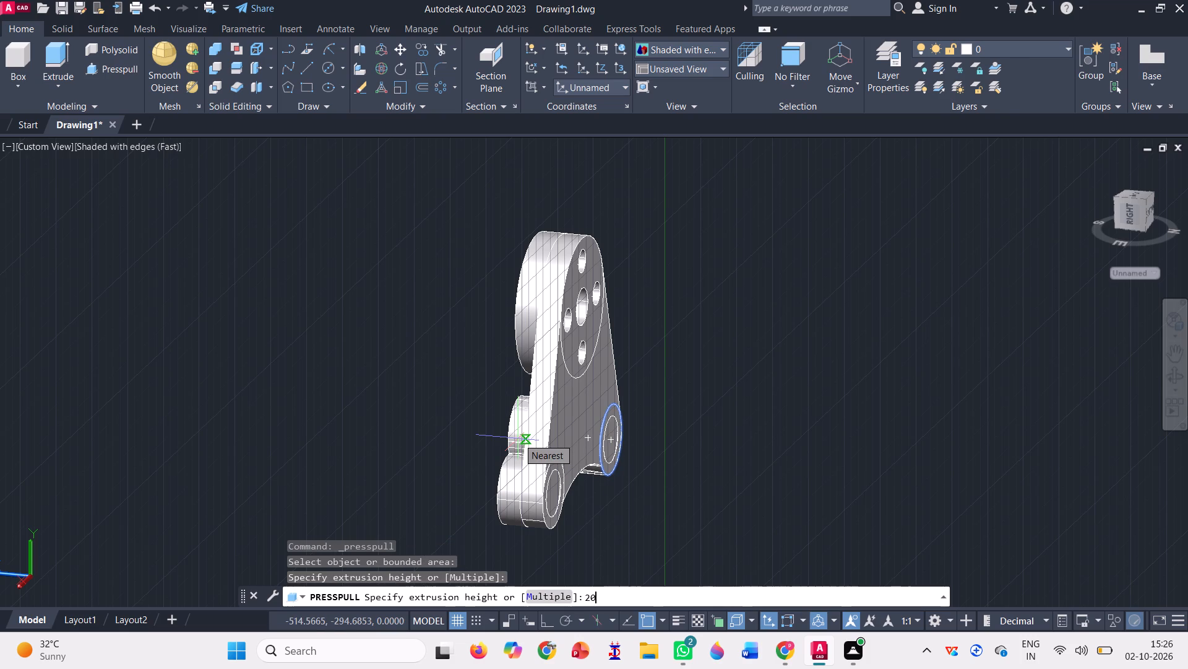
key(Return)
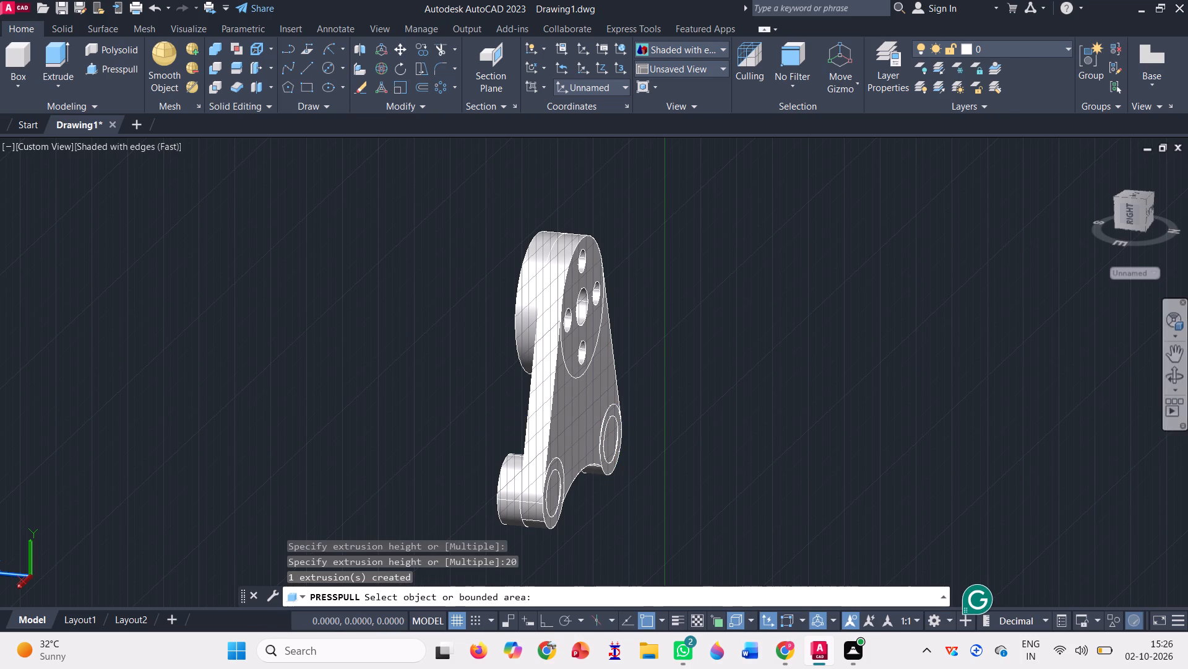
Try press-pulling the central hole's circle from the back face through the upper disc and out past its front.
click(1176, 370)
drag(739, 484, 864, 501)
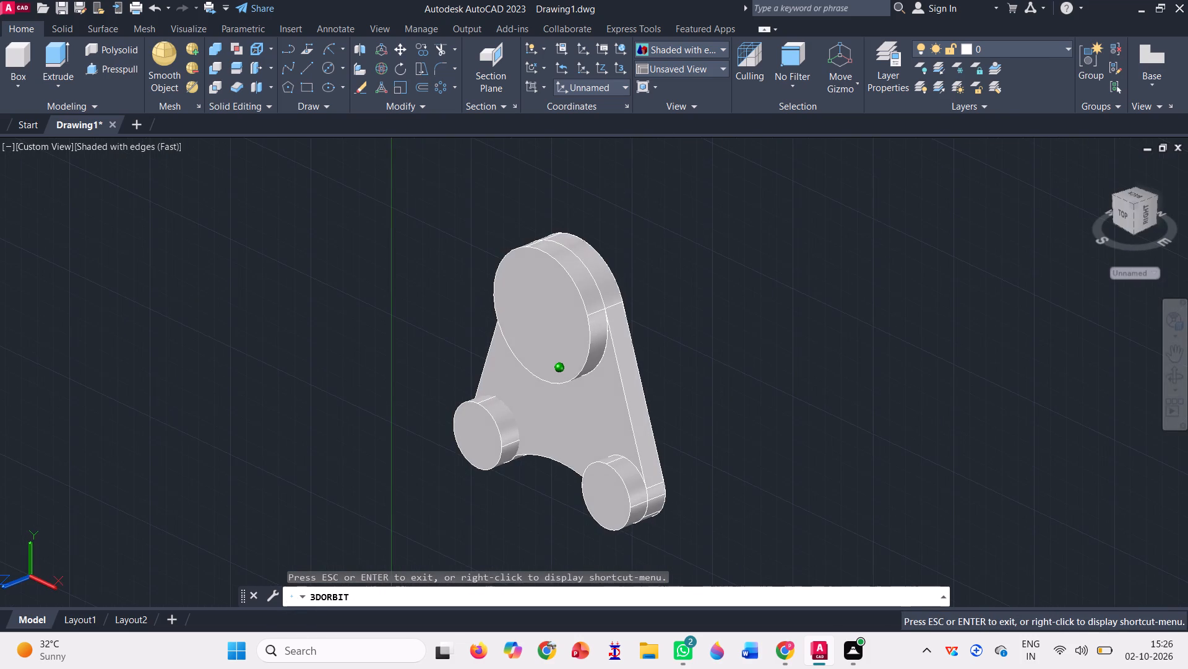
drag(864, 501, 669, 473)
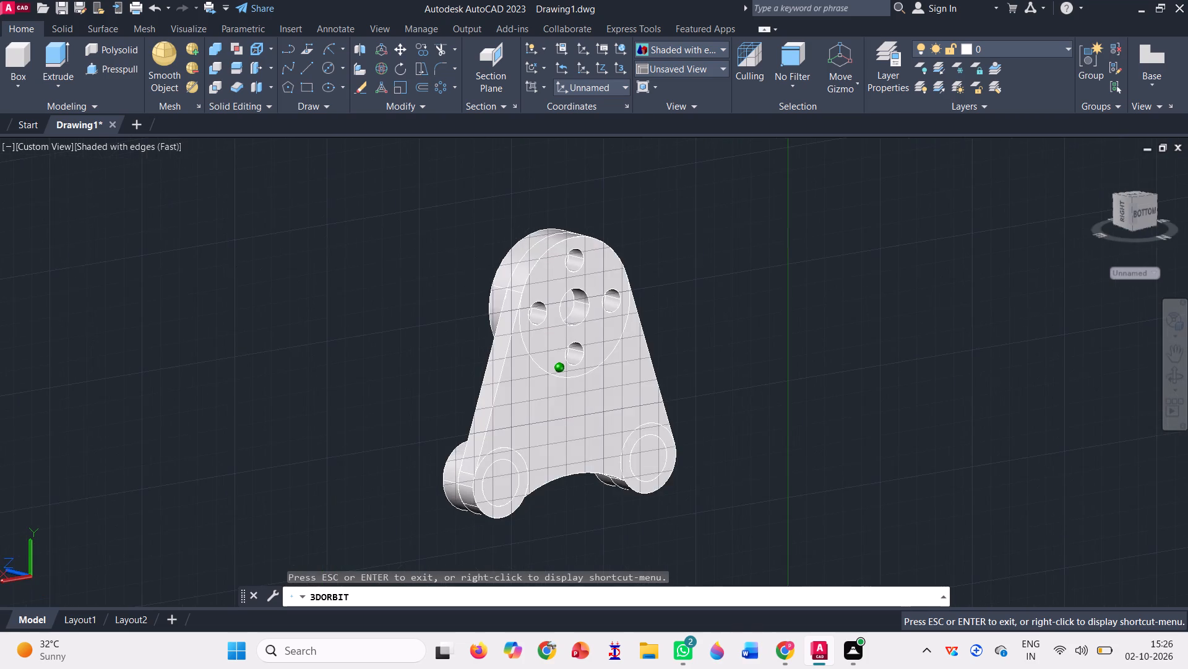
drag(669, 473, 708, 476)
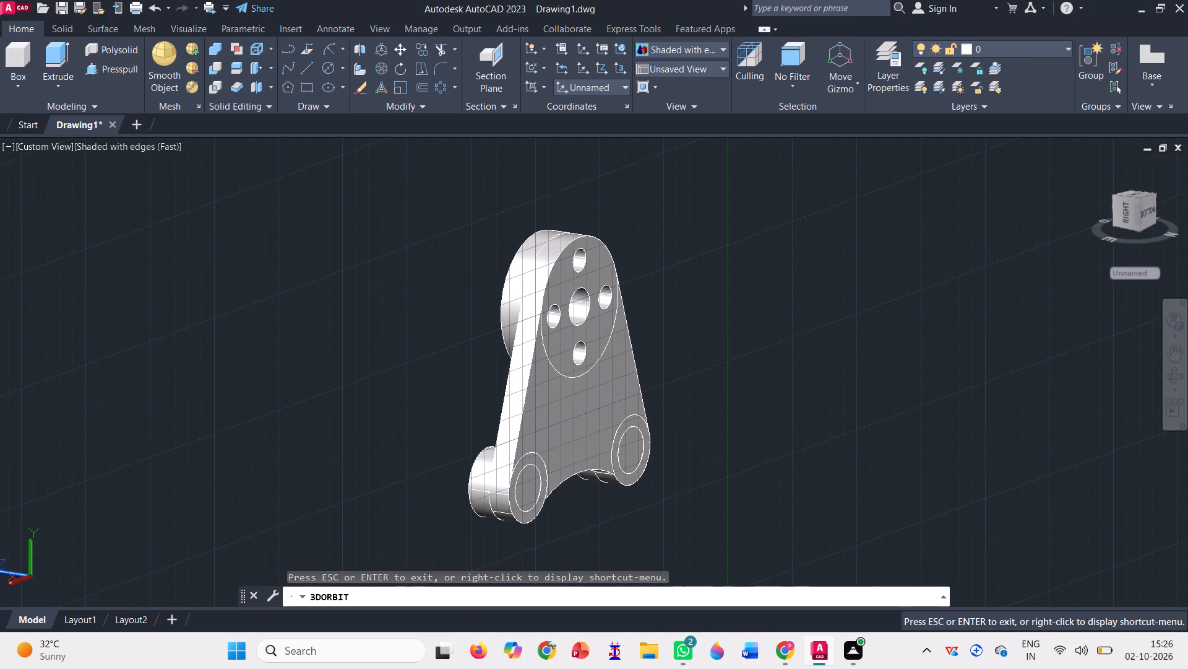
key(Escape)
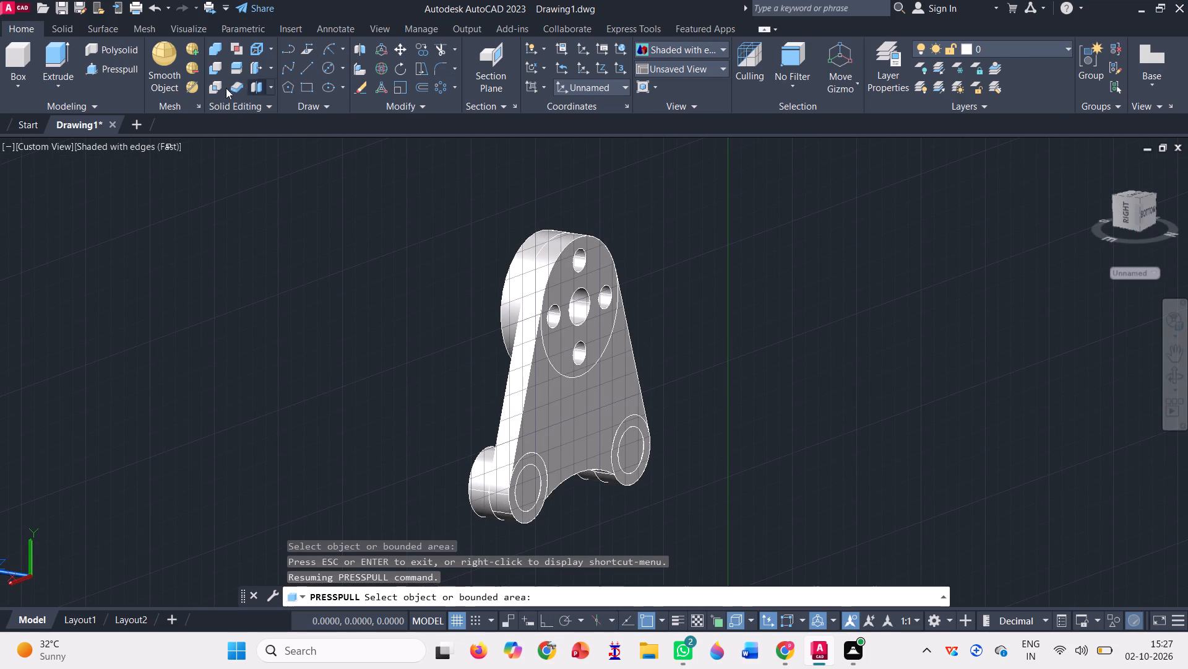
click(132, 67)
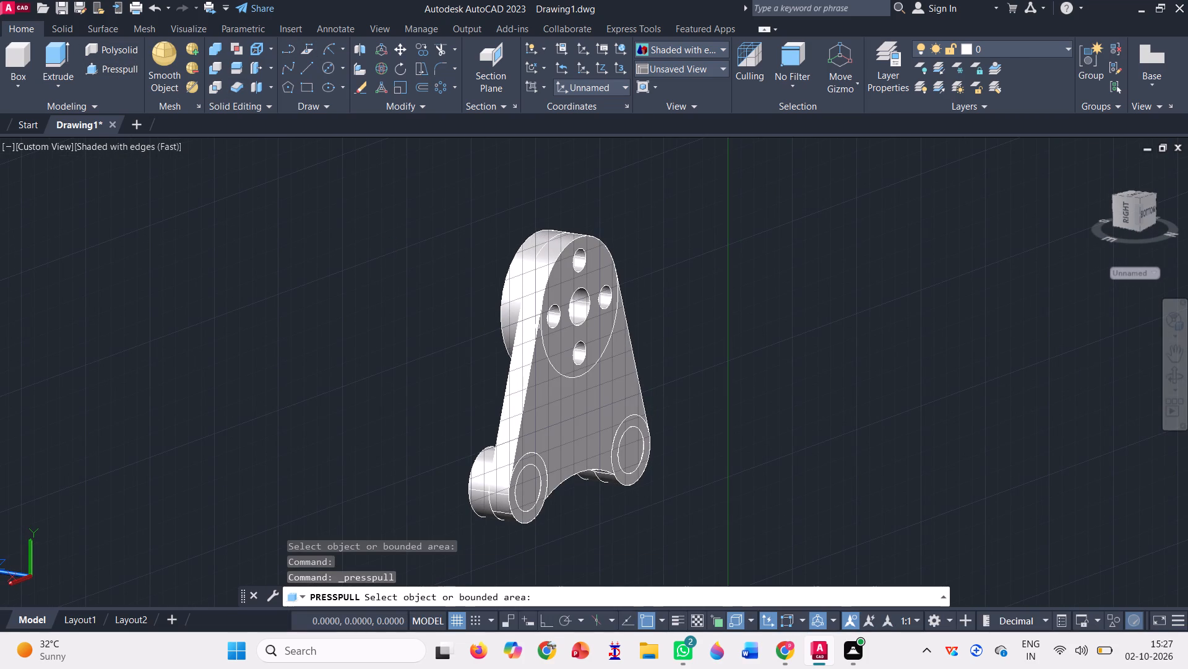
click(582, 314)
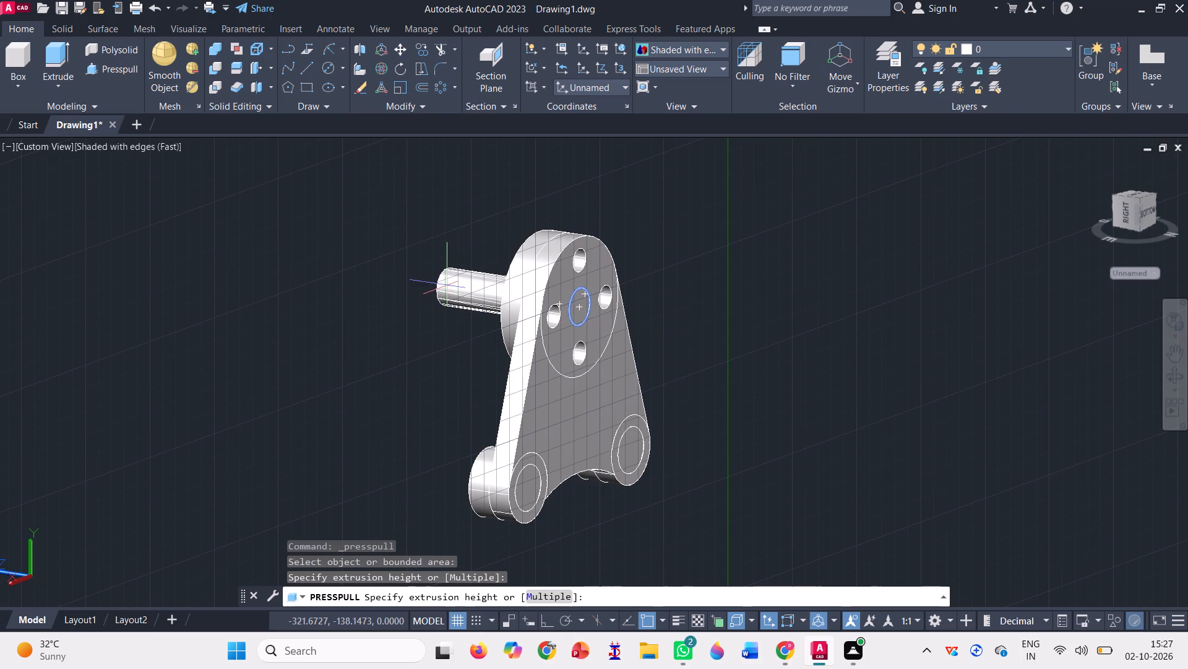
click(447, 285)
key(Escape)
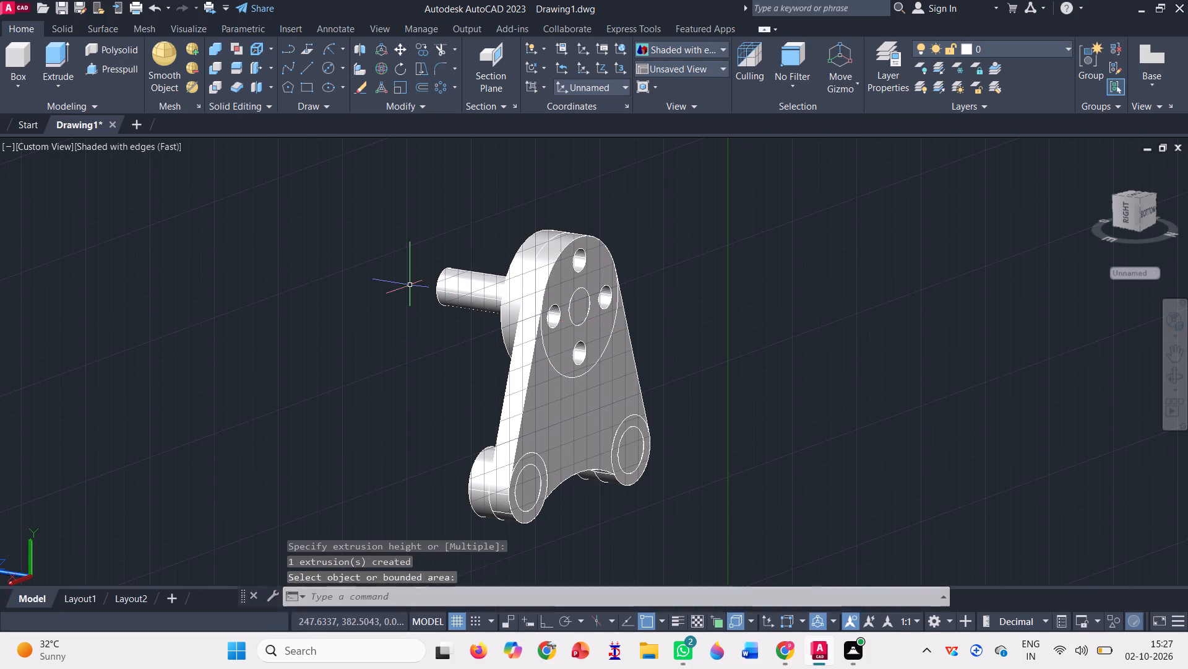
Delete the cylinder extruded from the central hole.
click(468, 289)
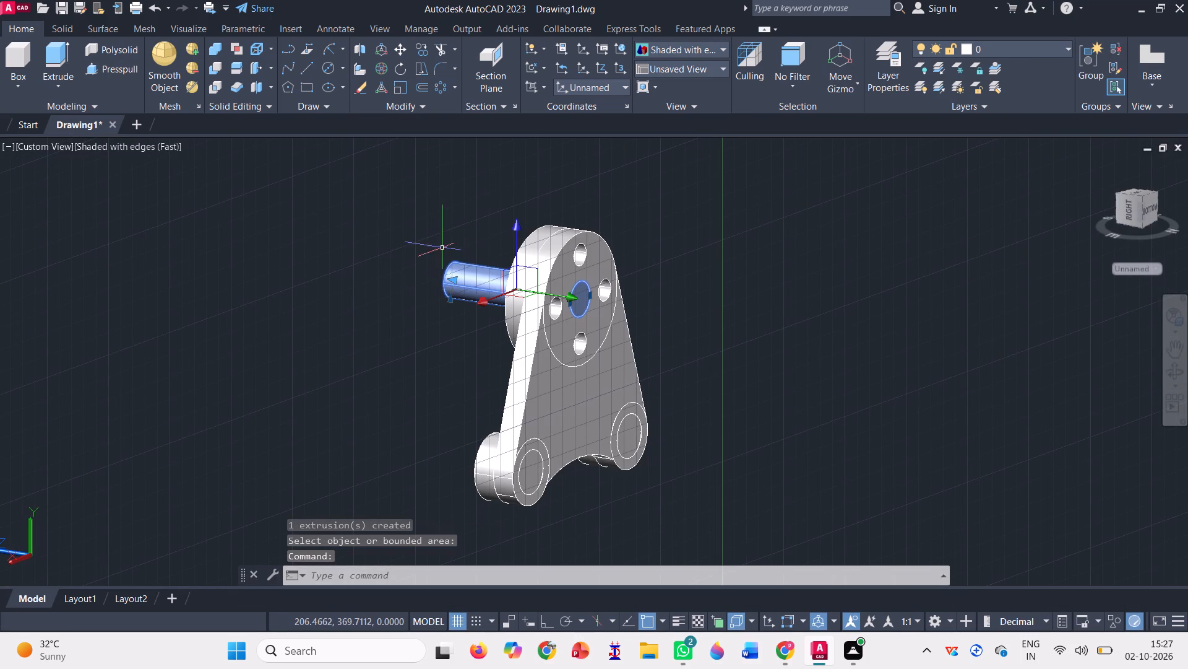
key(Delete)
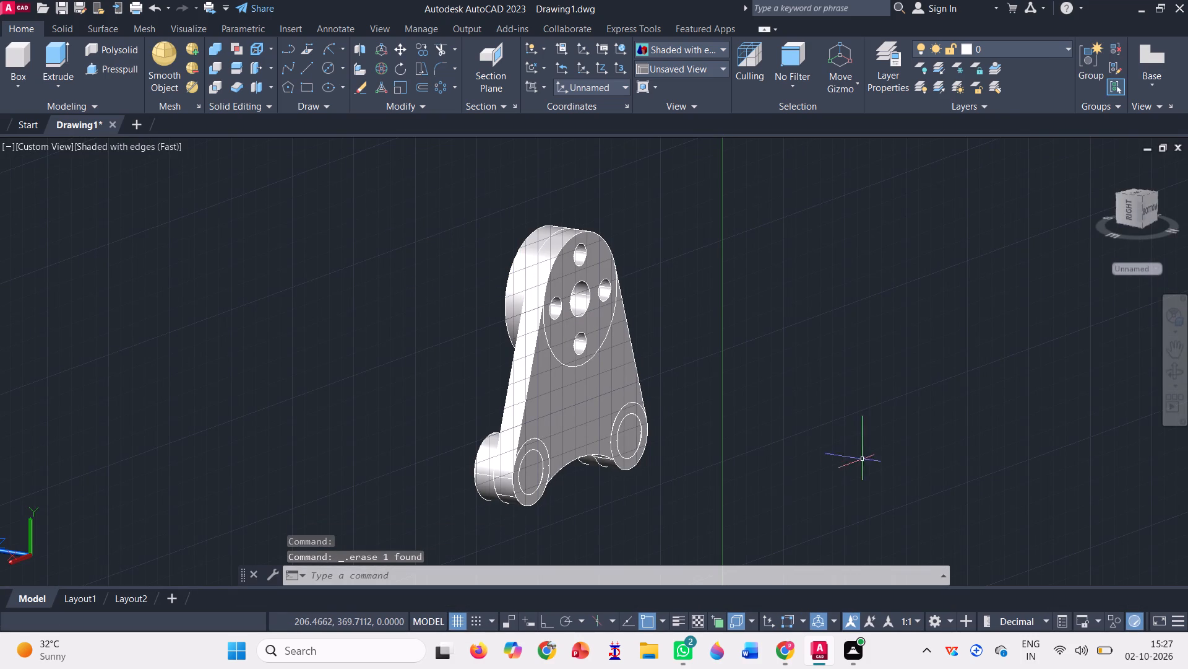
Press-pull the central circle and the top and right-hand small circles, seen from the back, to cut holes through the upper disc.
click(1179, 369)
drag(863, 348, 773, 374)
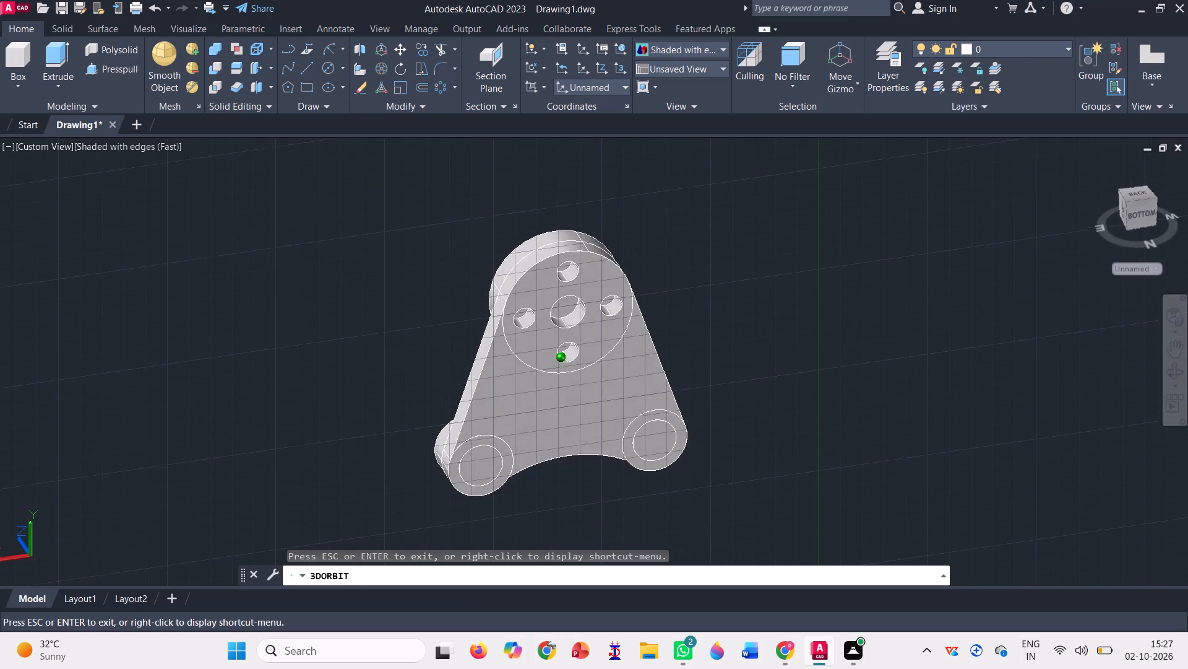
drag(773, 374, 754, 328)
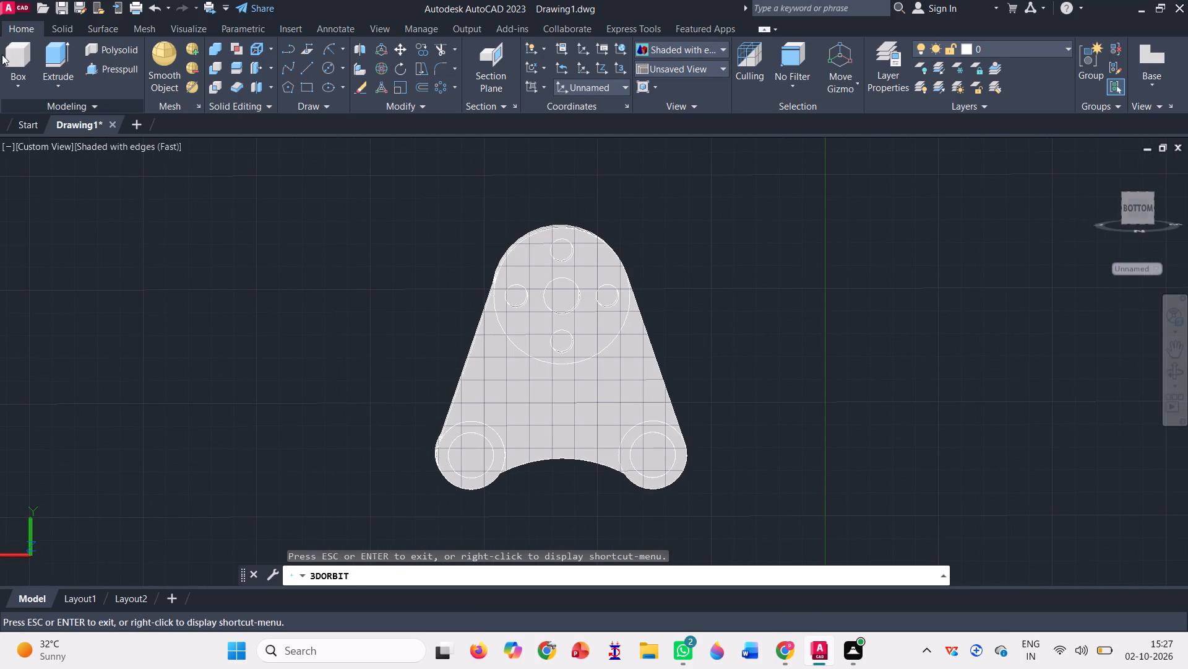
click(113, 70)
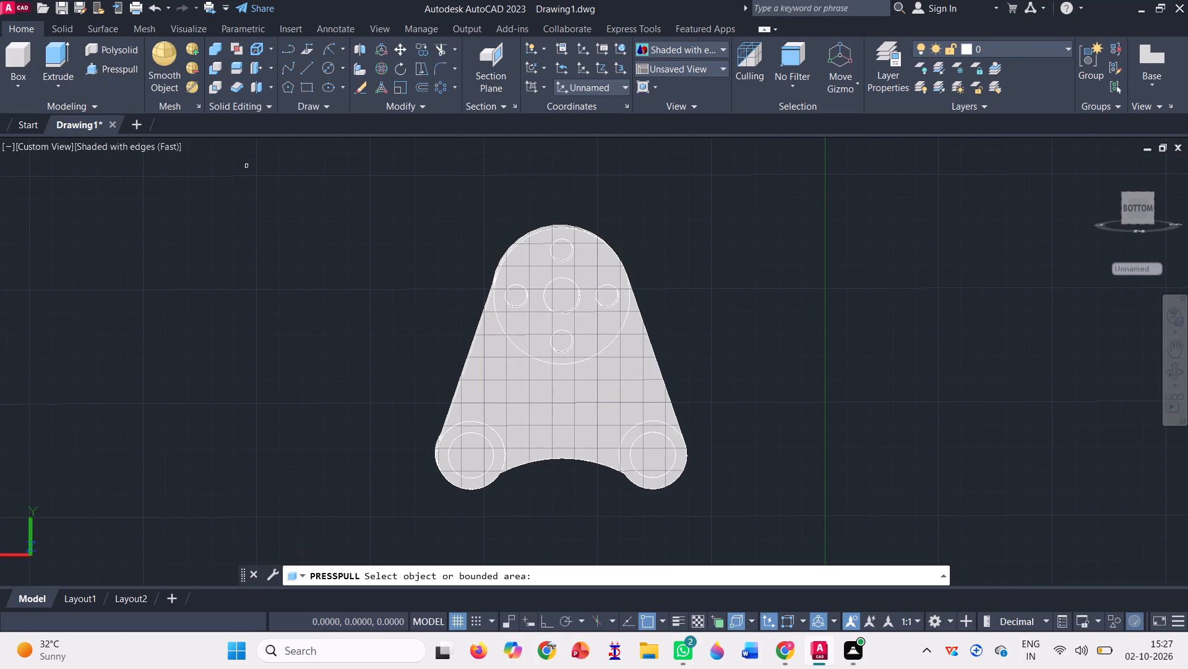
click(570, 298)
click(458, 199)
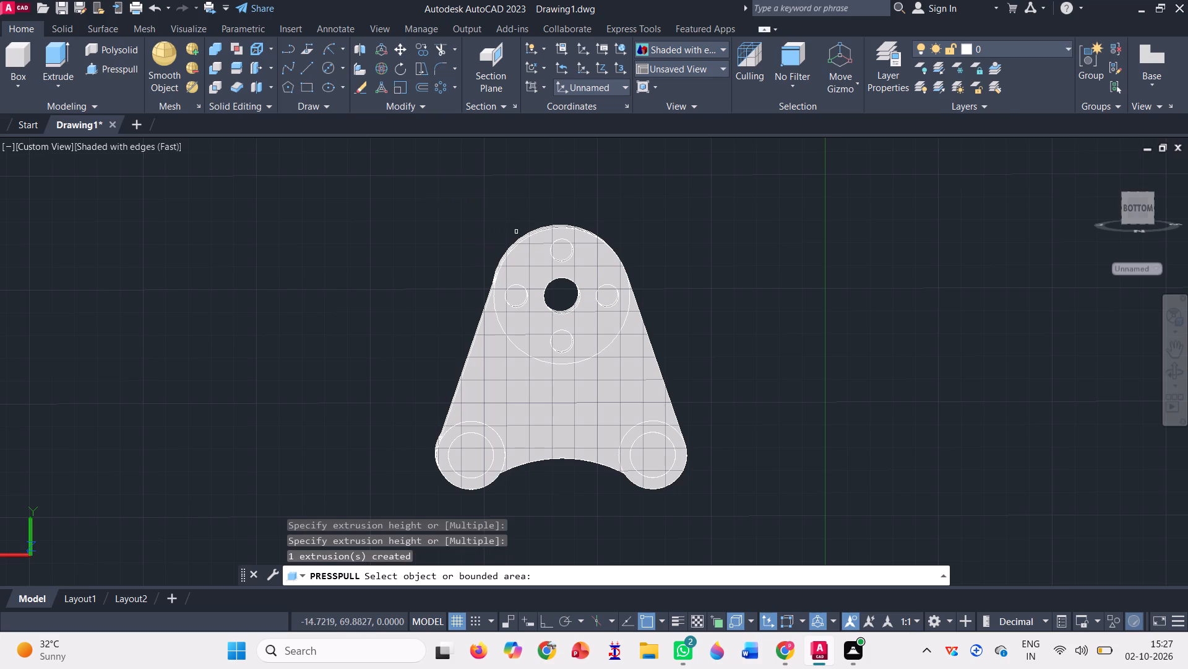
click(562, 245)
click(464, 184)
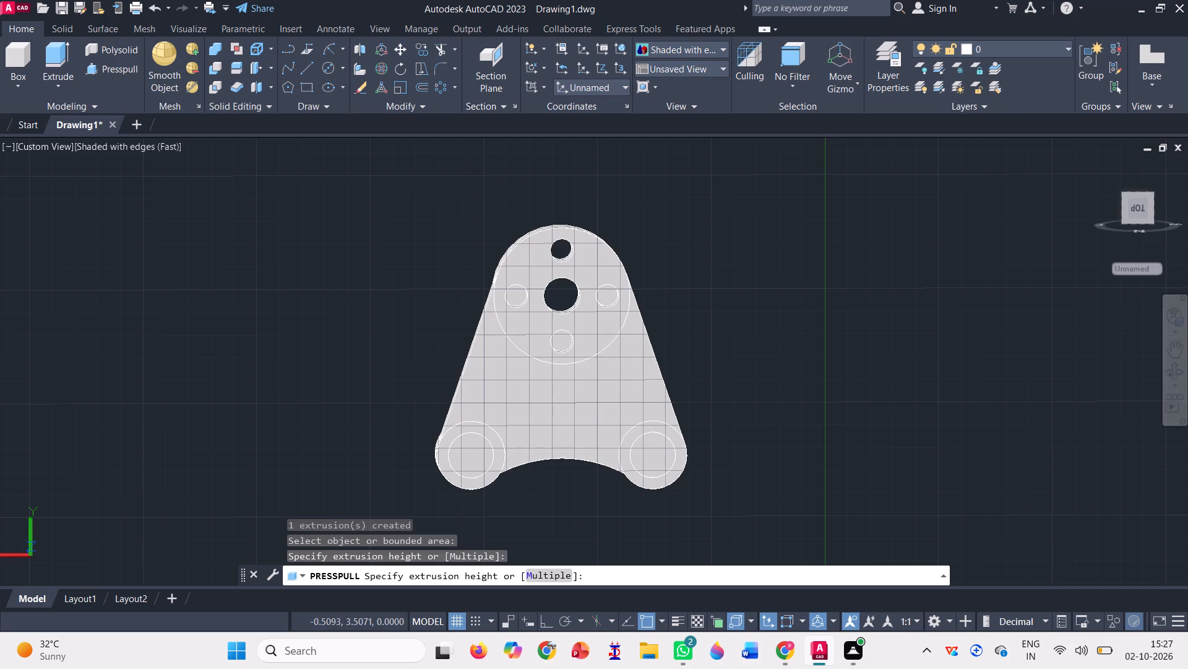
click(601, 300)
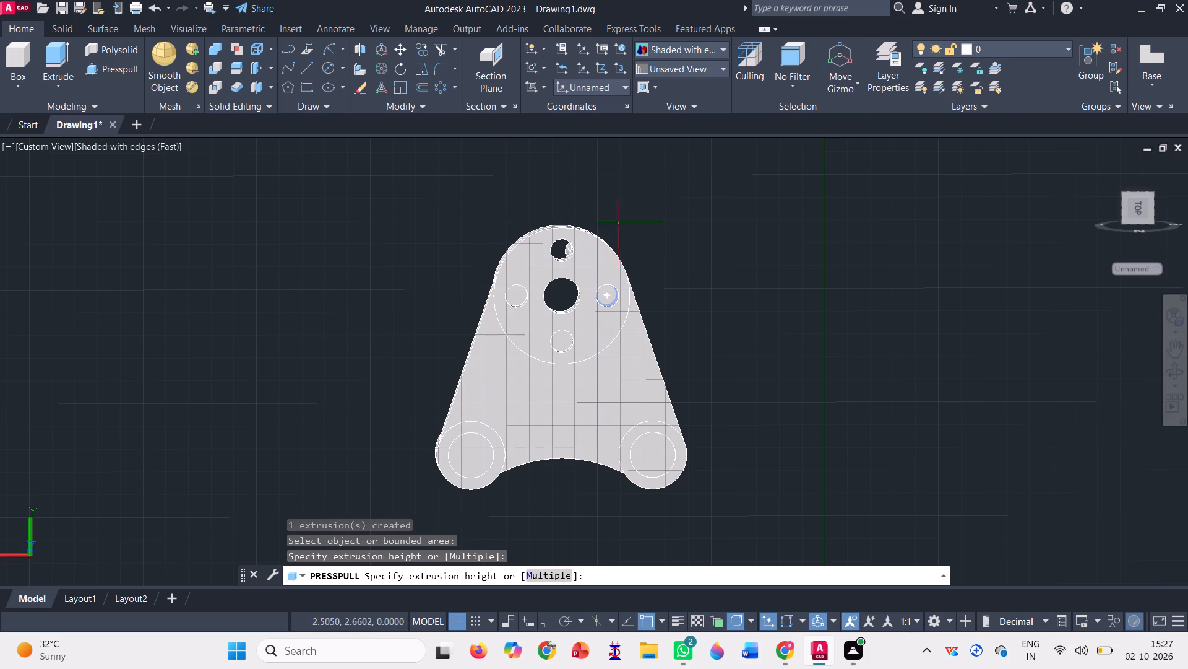
click(619, 206)
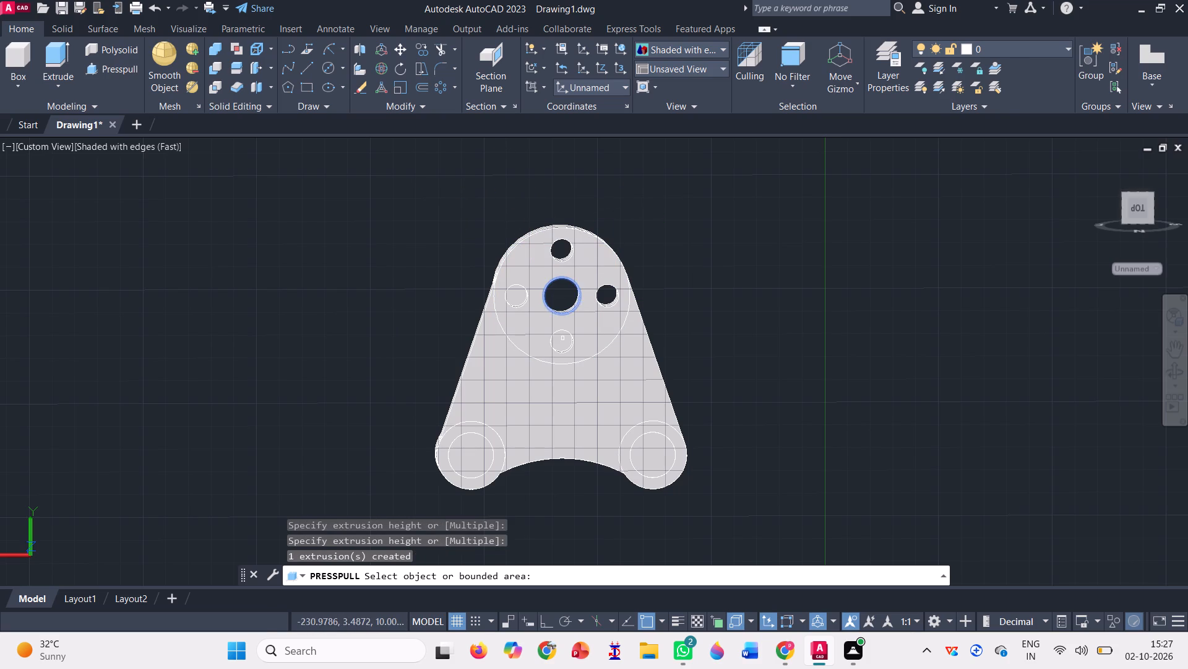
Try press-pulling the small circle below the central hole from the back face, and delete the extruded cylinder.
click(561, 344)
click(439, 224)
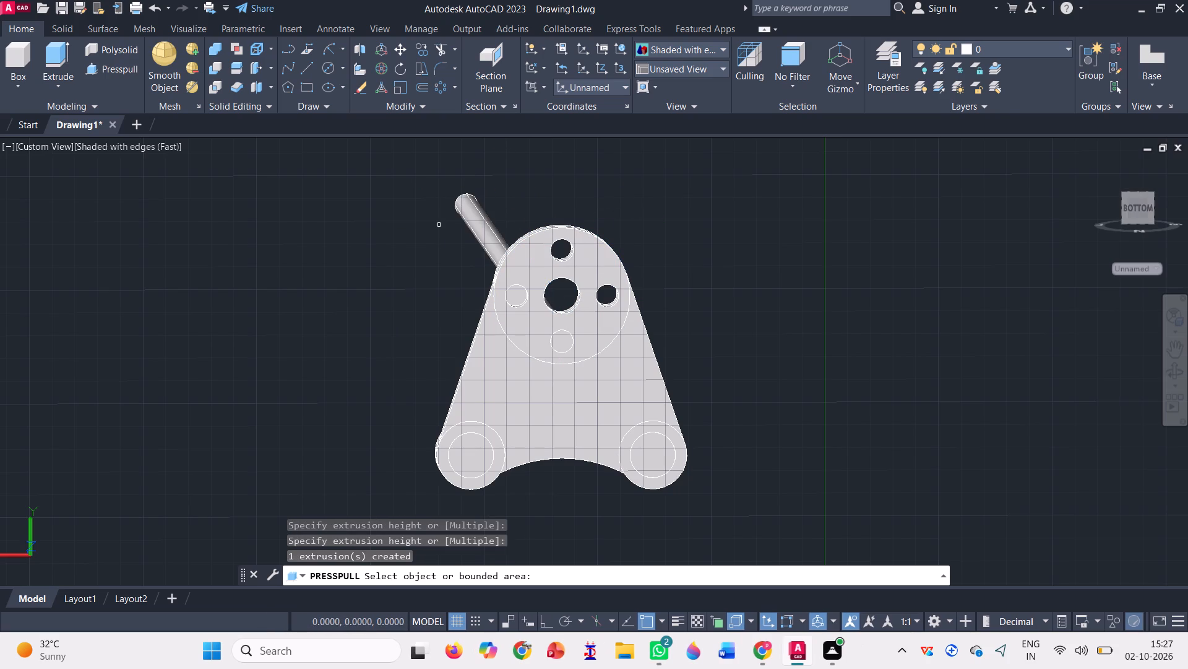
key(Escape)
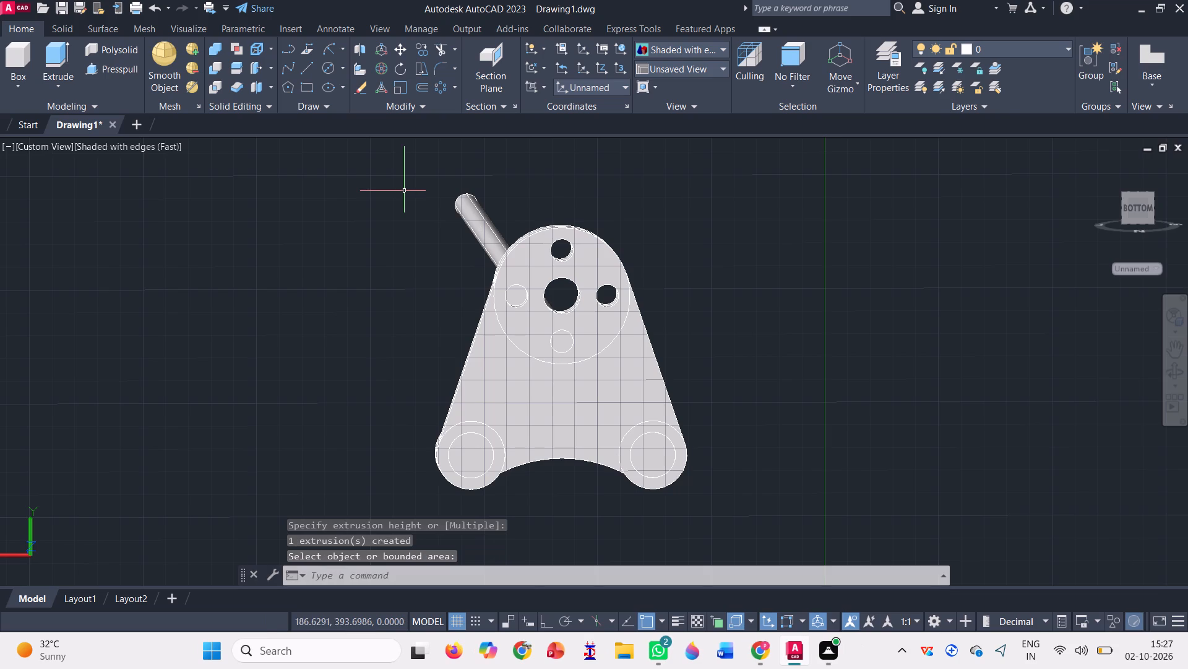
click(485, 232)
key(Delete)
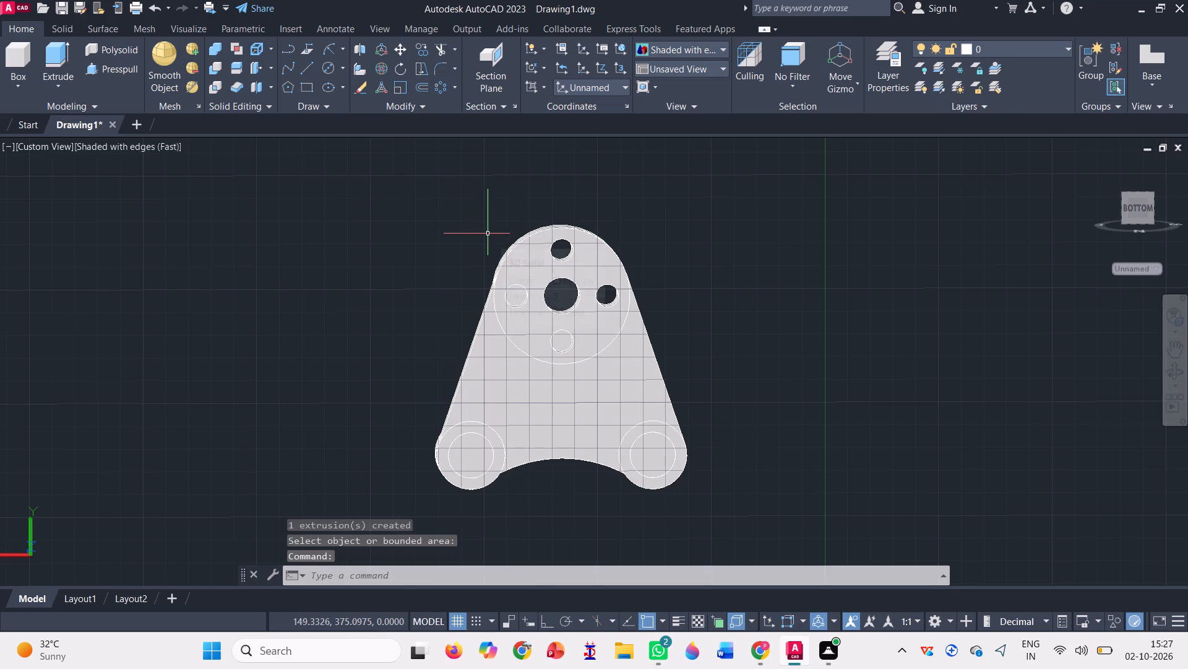
Press-pull the left-hand and bottom small circles, seen from the back, to cut the remaining pattern holes through the upper disc.
click(122, 69)
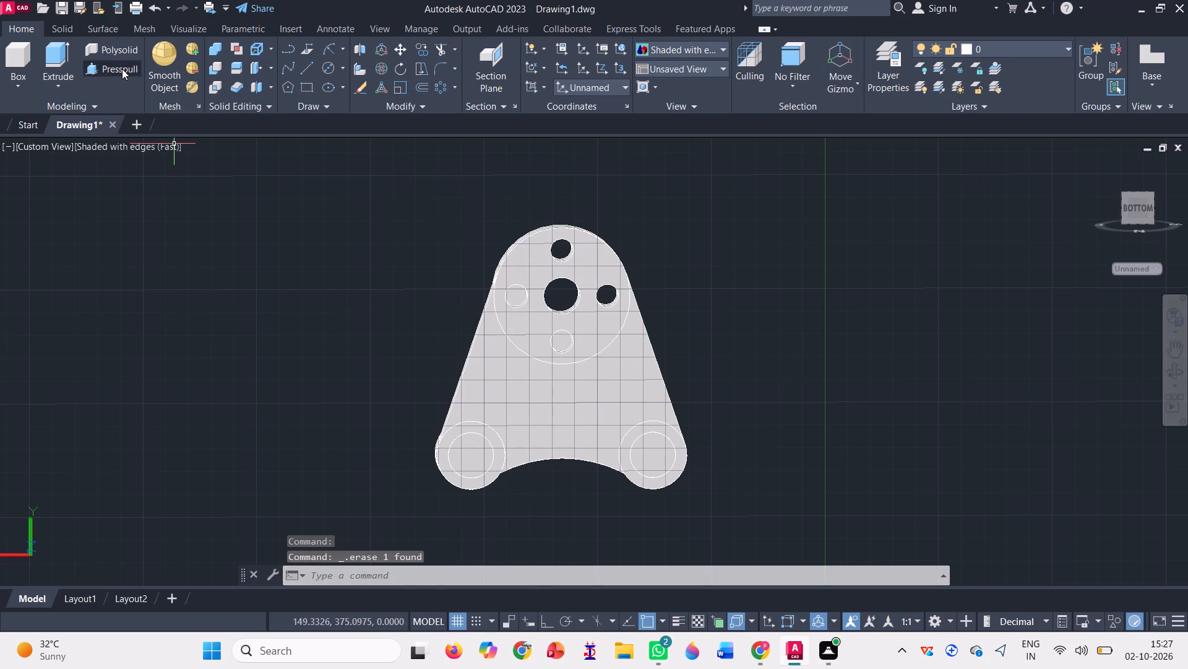
click(514, 294)
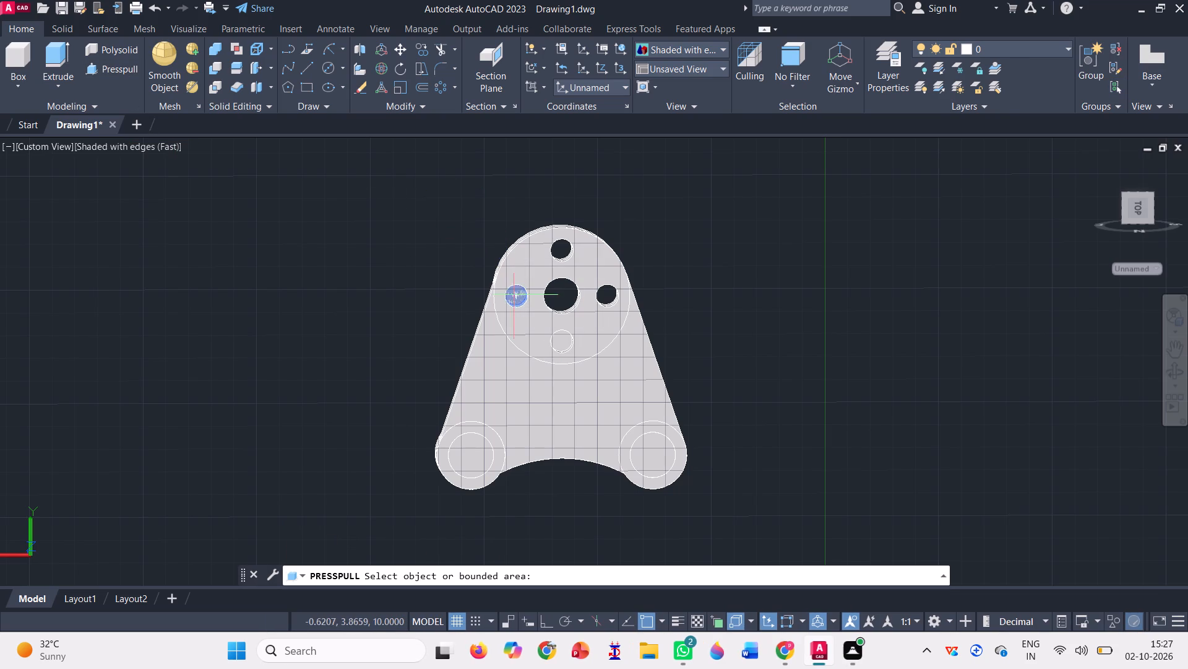
click(488, 244)
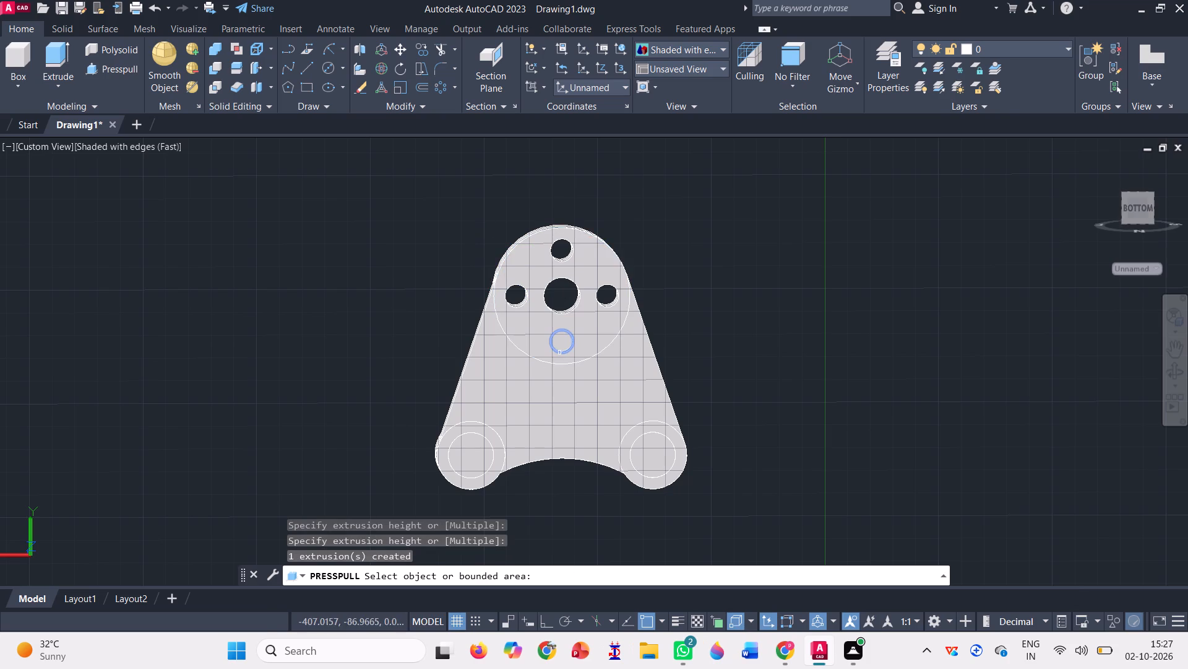
click(564, 341)
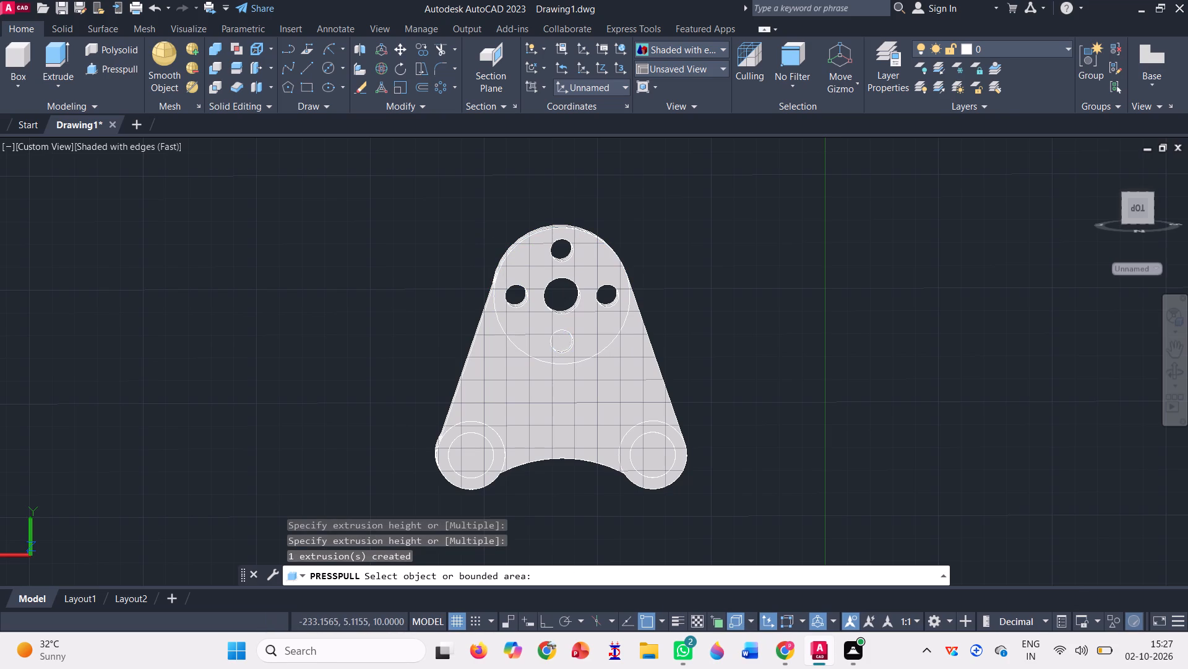
click(463, 256)
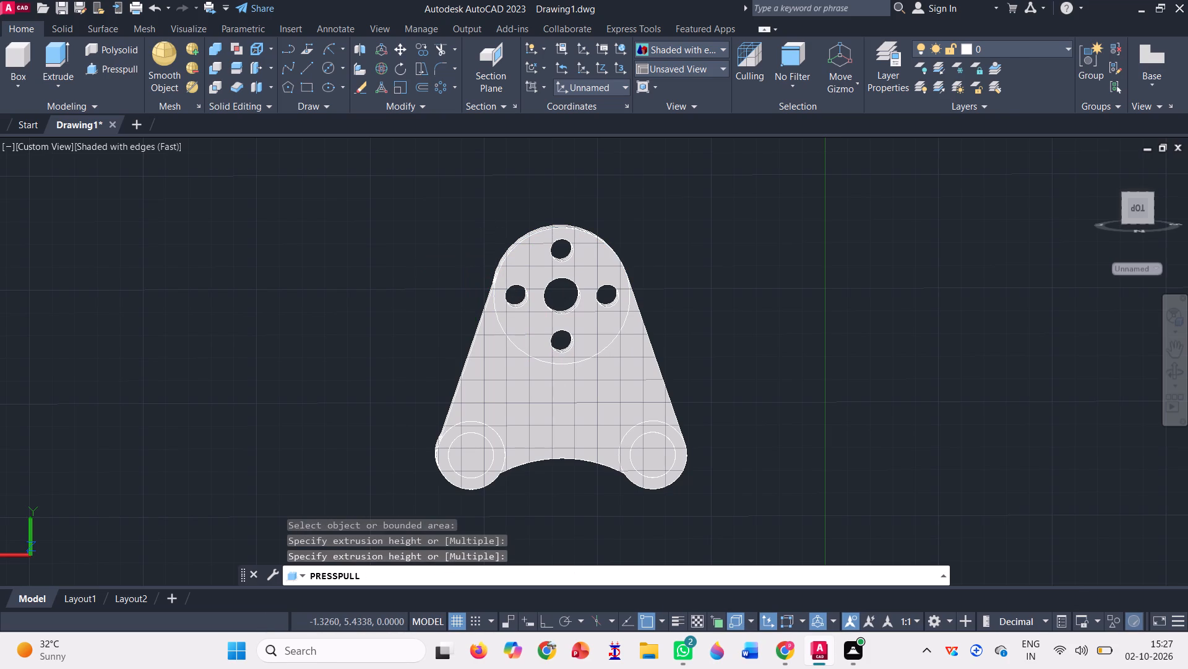
Press-pull the inner circles of the two lower bosses from the back face to cut both lower holes through.
click(466, 449)
click(413, 420)
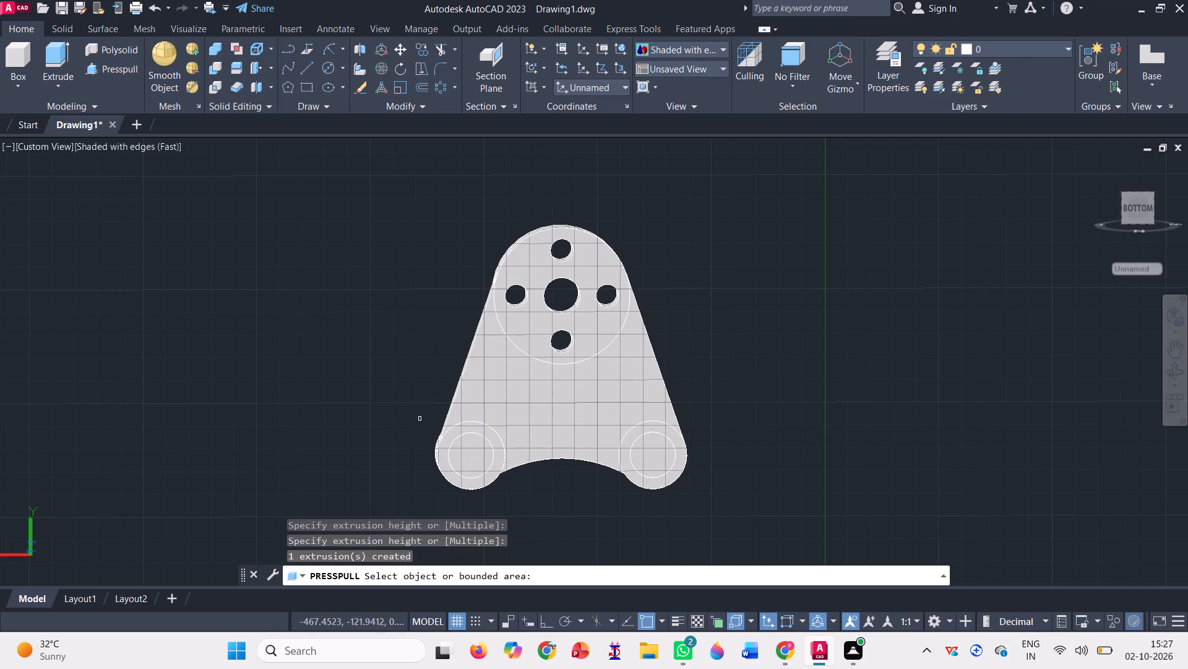
click(471, 454)
click(386, 405)
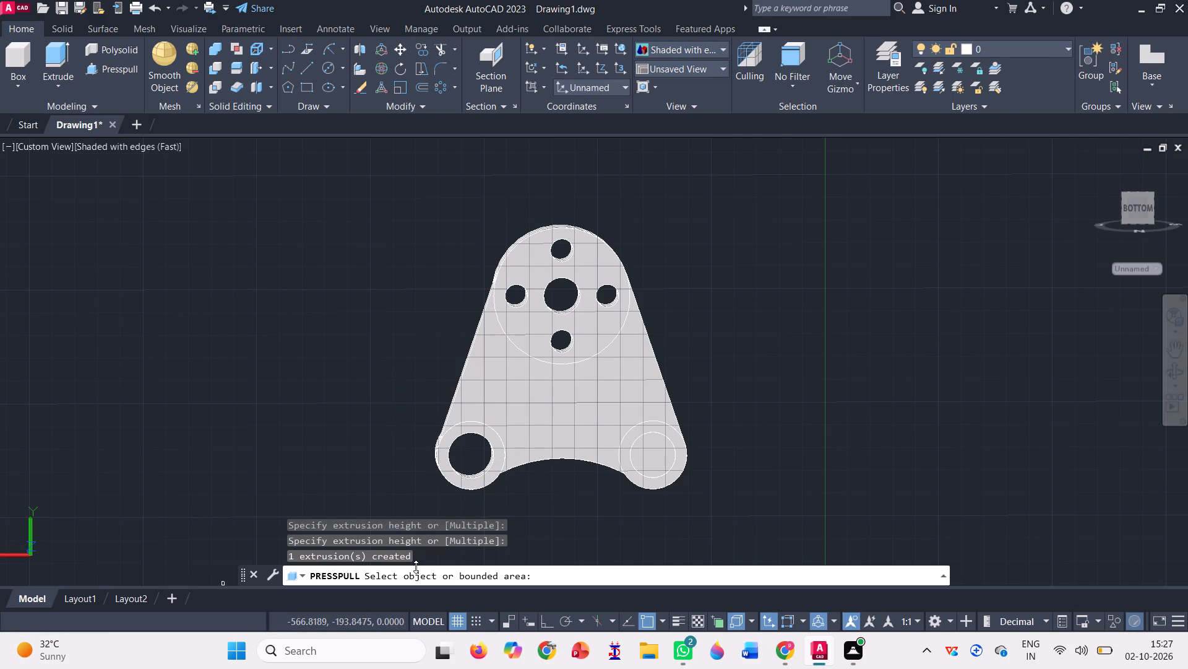
click(661, 459)
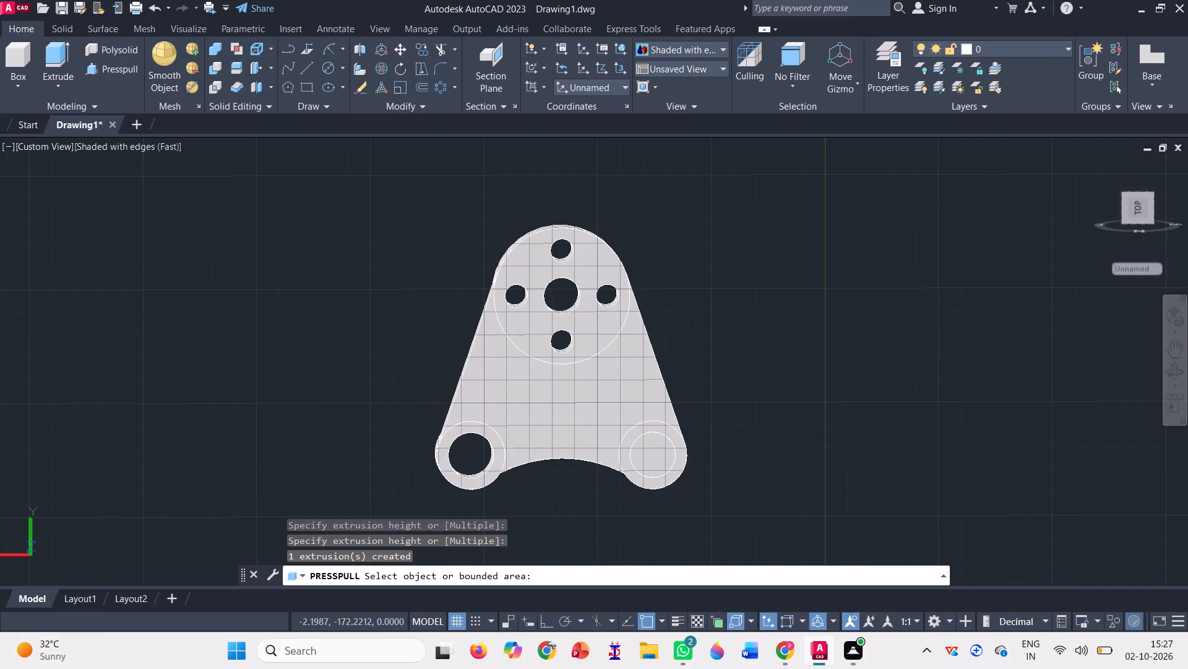
click(671, 242)
key(Escape)
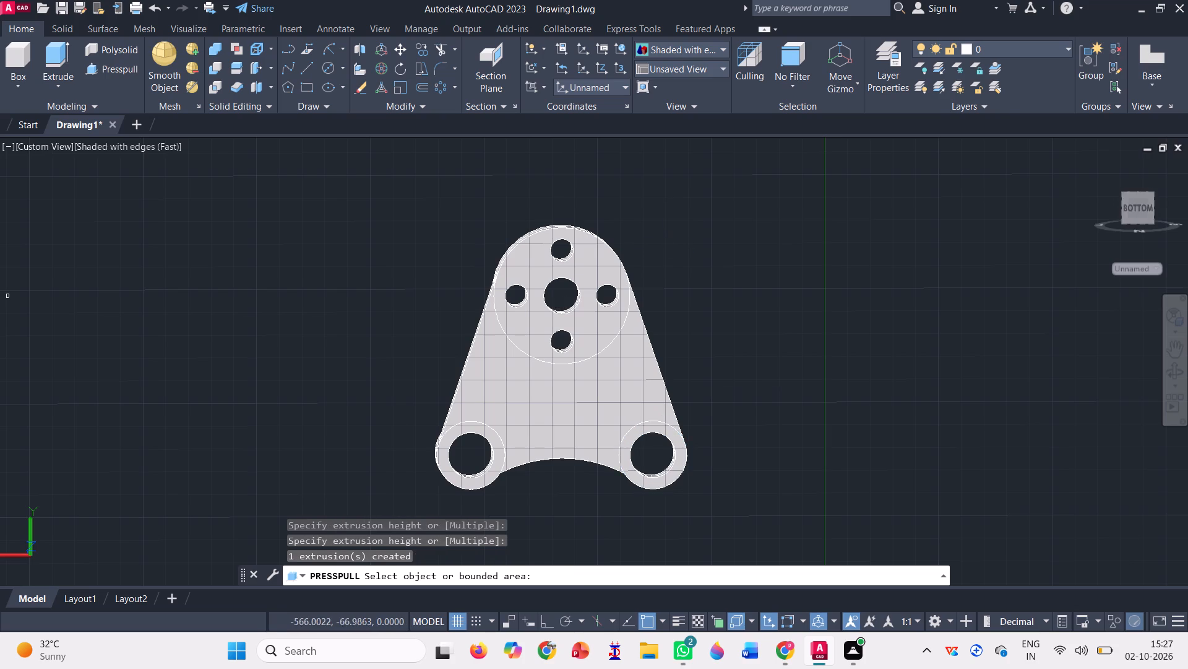
Delete the leftover curve along the edge where the upper disc meets the plate's front face.
click(1178, 374)
drag(248, 404, 390, 461)
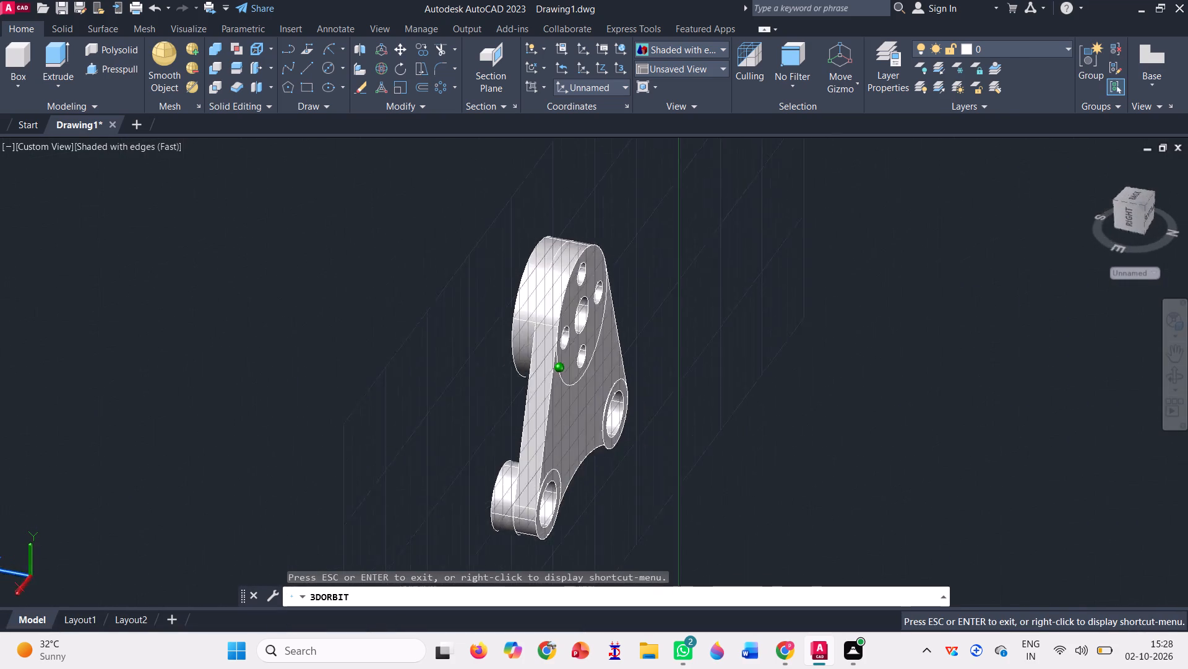
drag(390, 461, 730, 424)
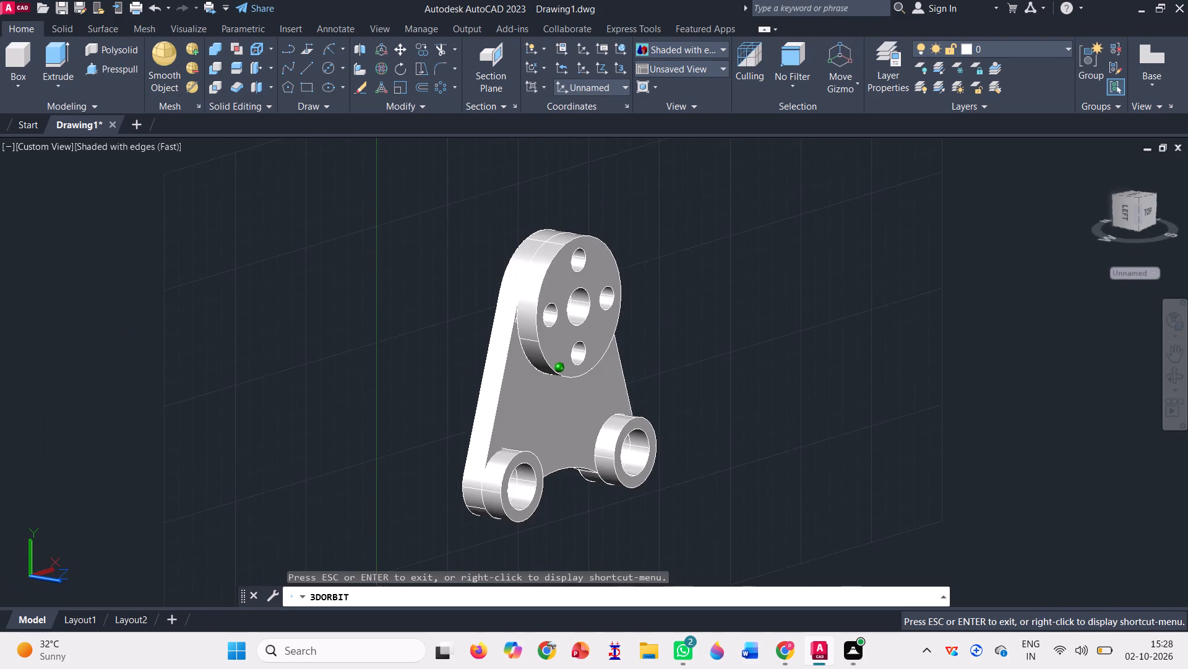
drag(730, 424, 725, 417)
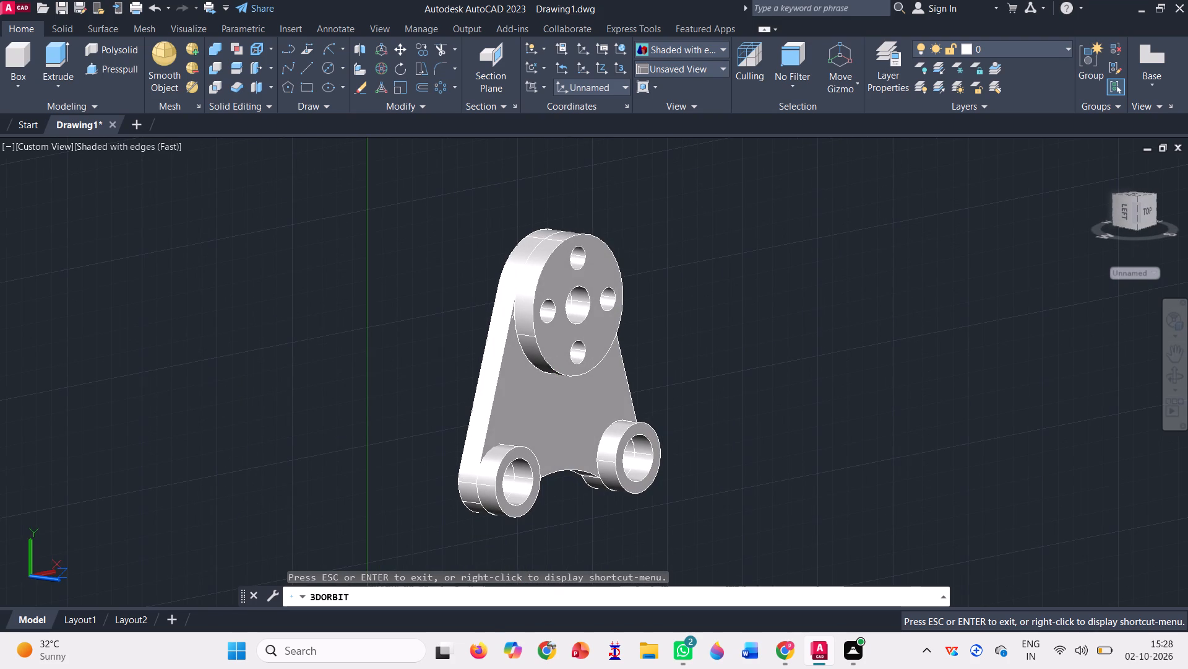
key(Escape)
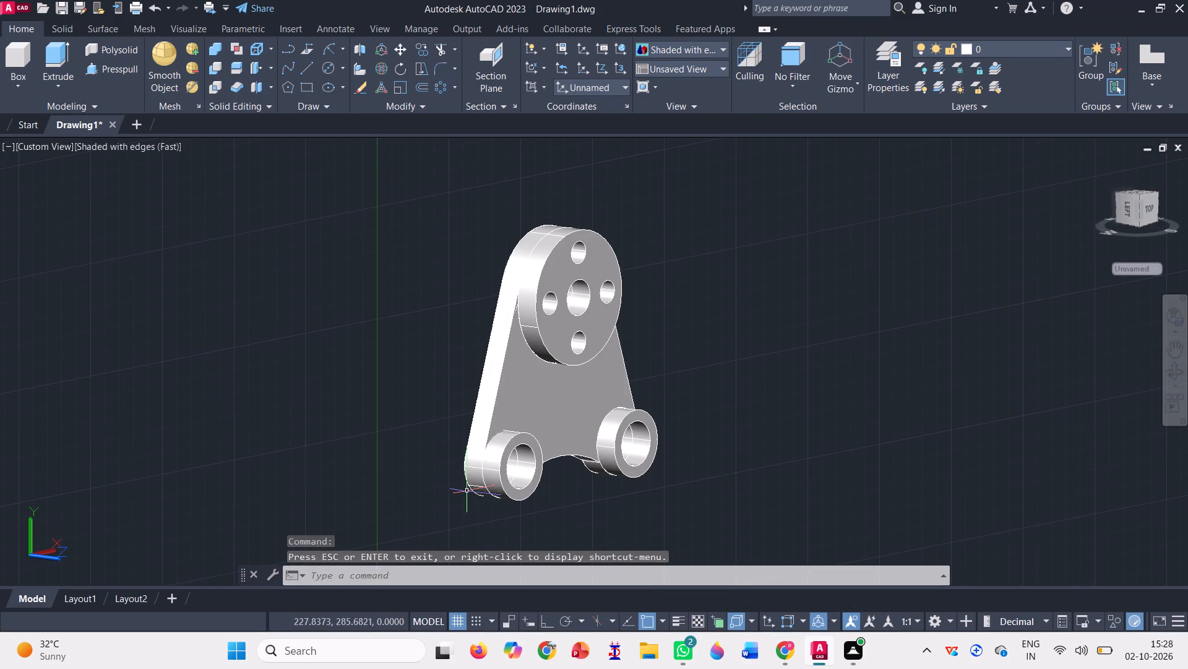
scroll(538, 330, up, 7)
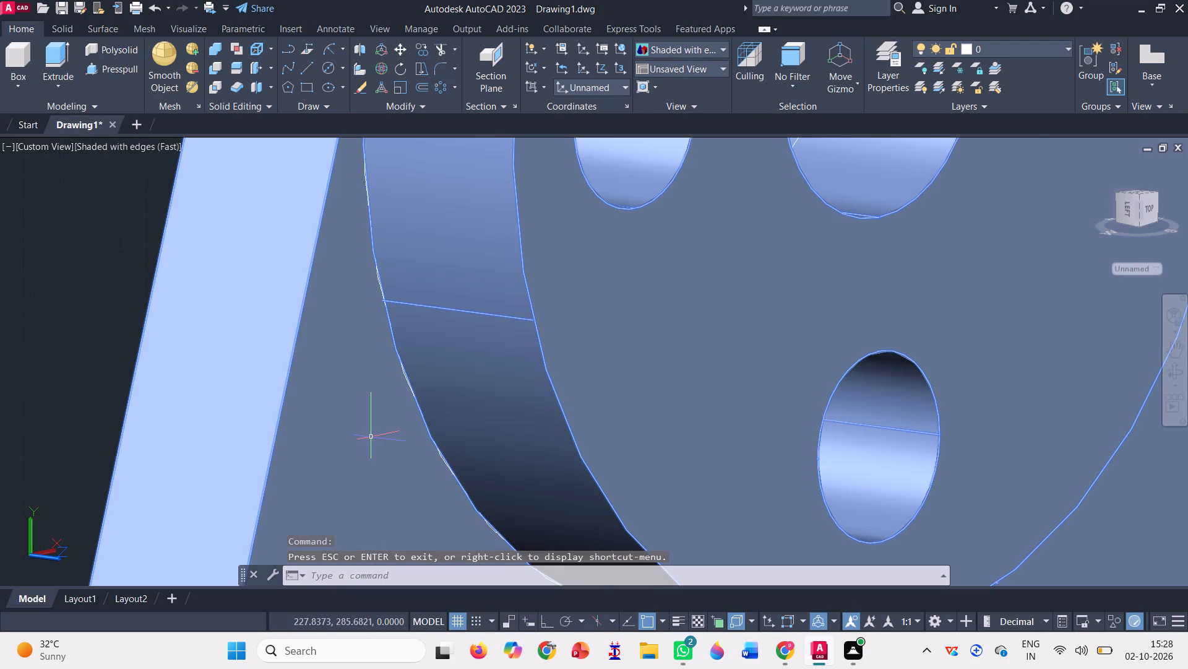
scroll(394, 376, up, 5)
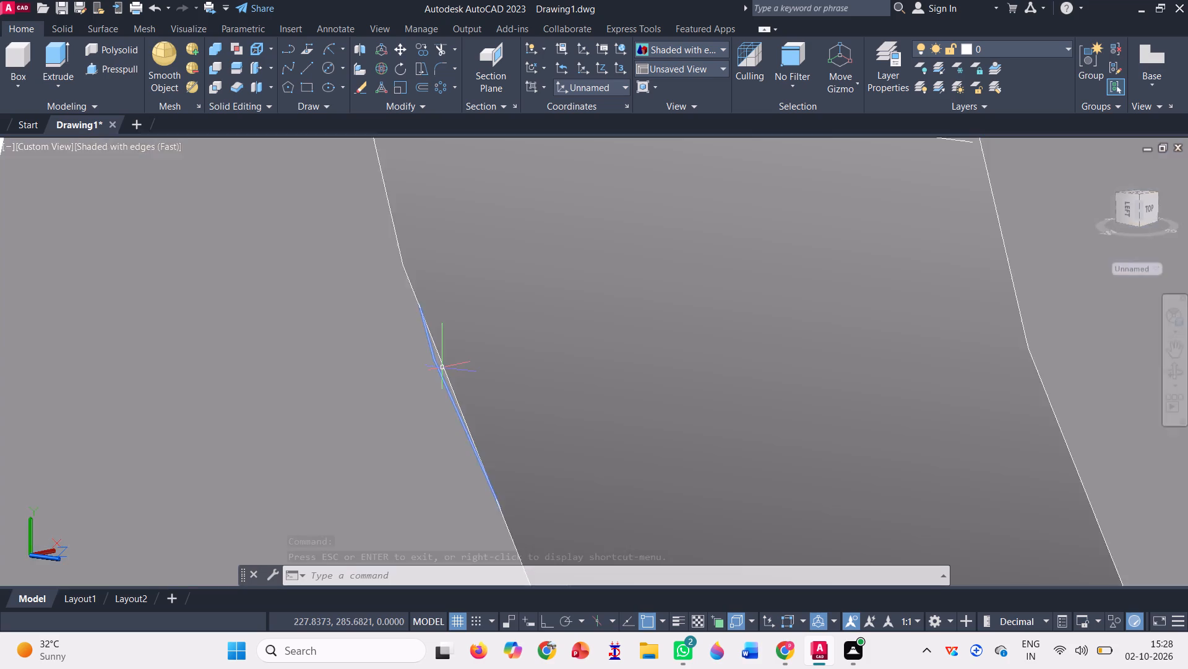
click(437, 369)
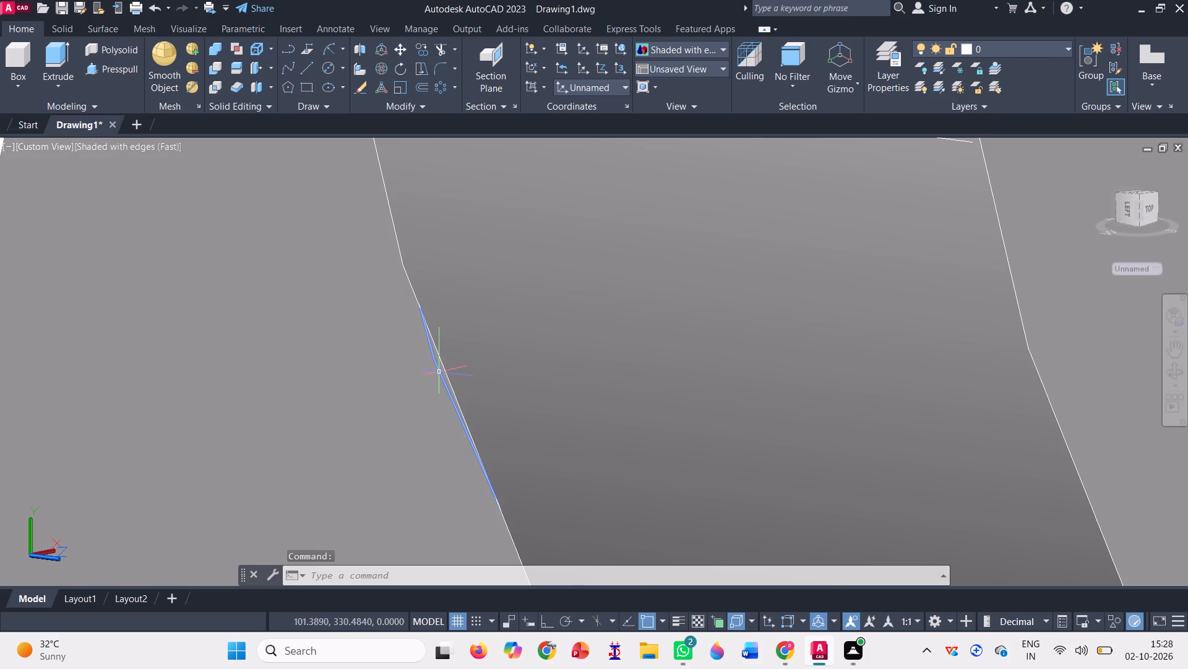
key(Delete)
scroll(422, 380, down, 3)
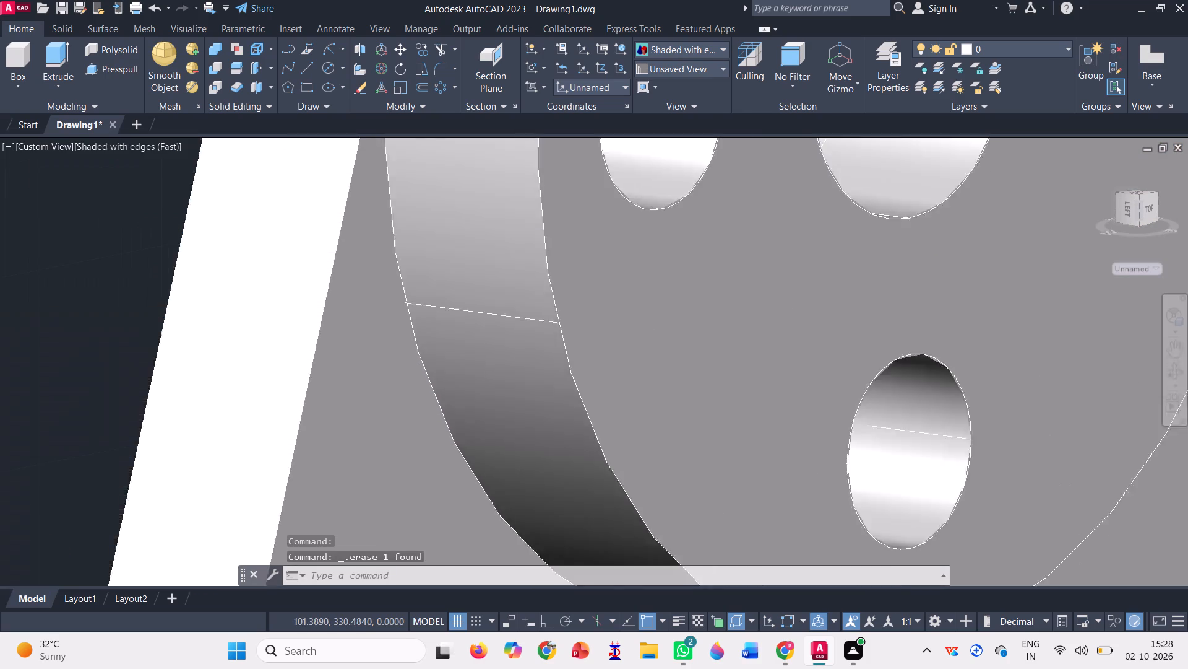
scroll(419, 381, down, 2)
scroll(481, 364, down, 1)
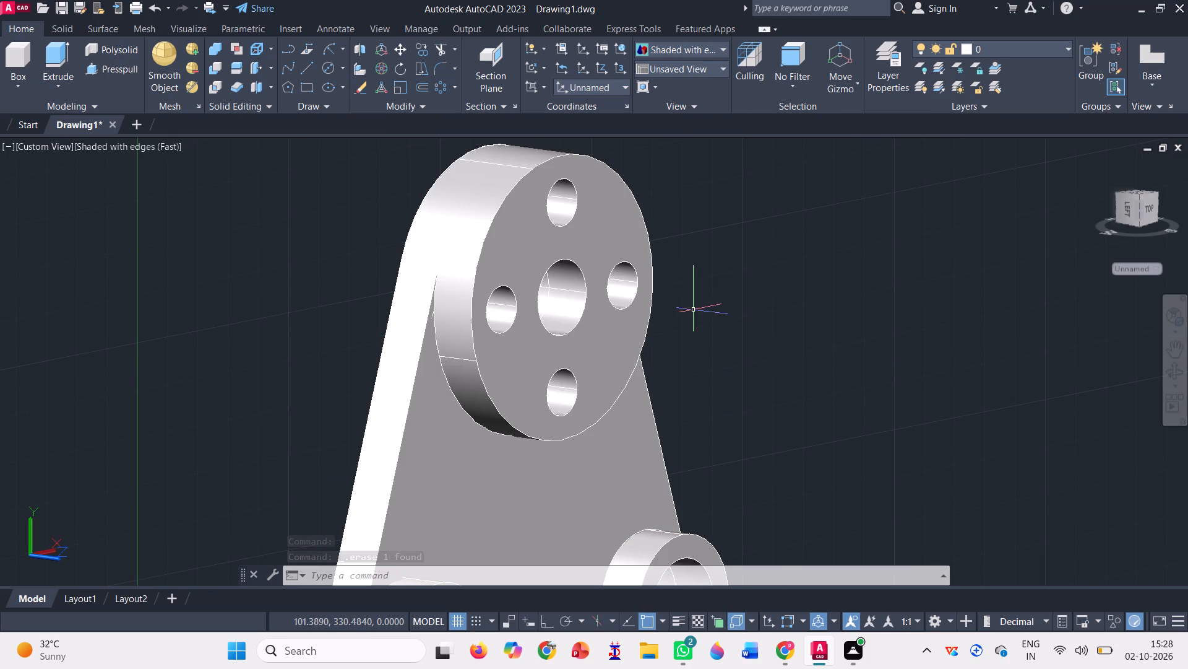
key(Escape)
Set the model view to SW Isometric with the whole bracket in view.
scroll(216, 319, down, 2)
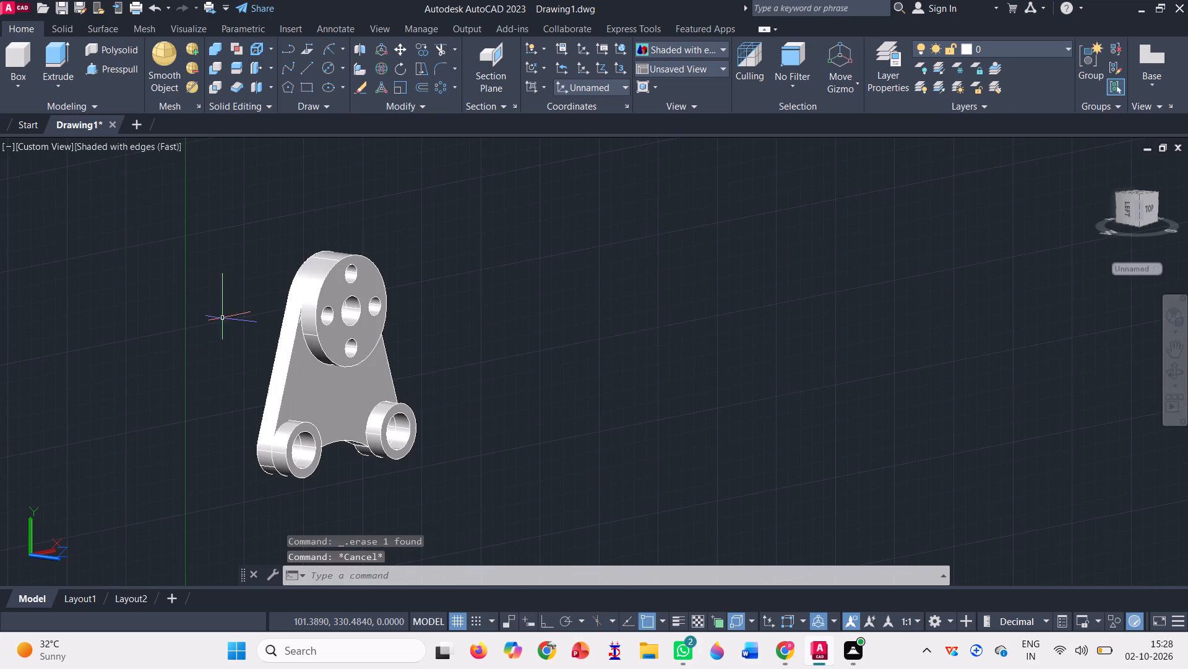
scroll(181, 354, up, 1)
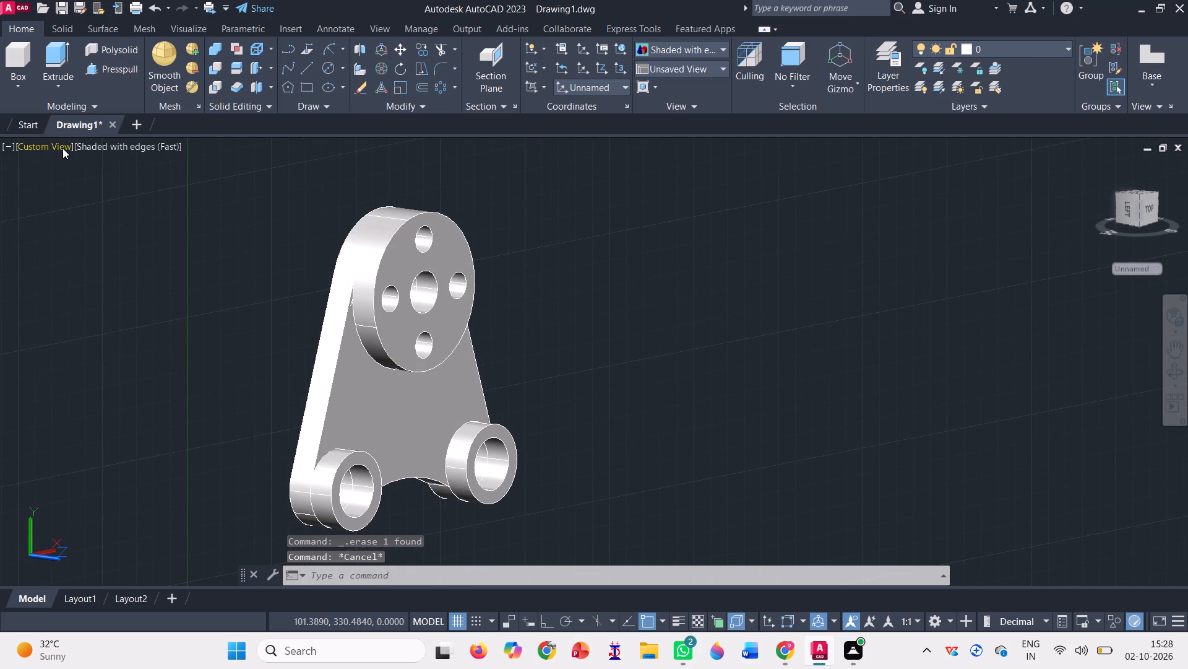
click(62, 148)
click(166, 283)
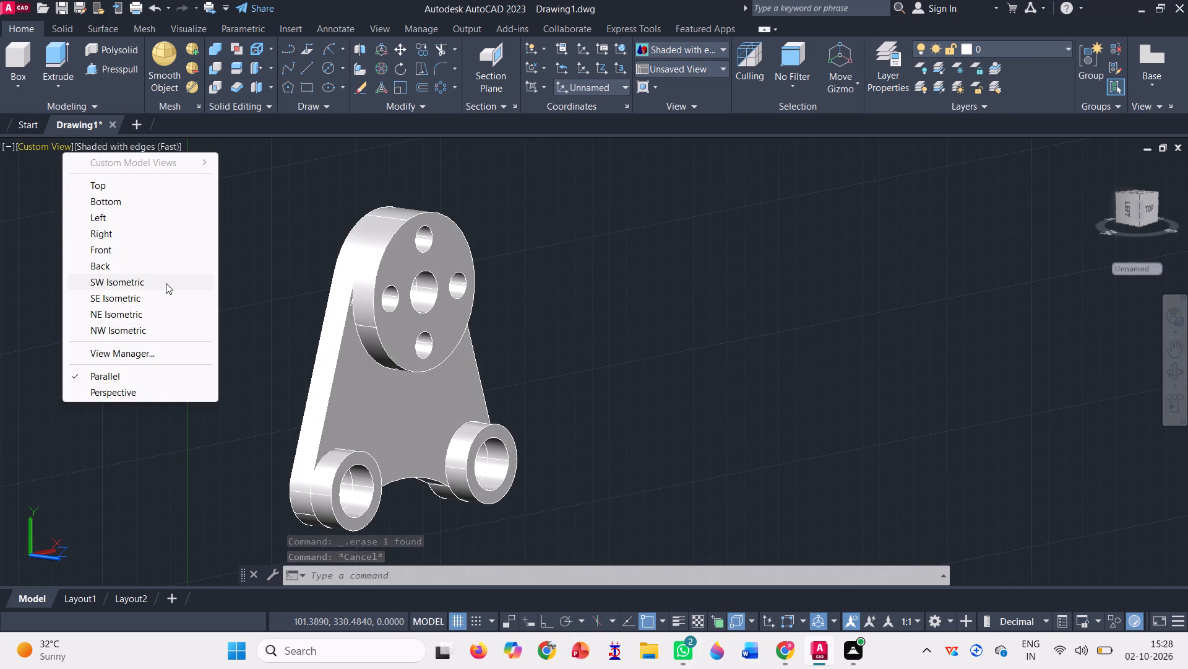
scroll(790, 483, down, 2)
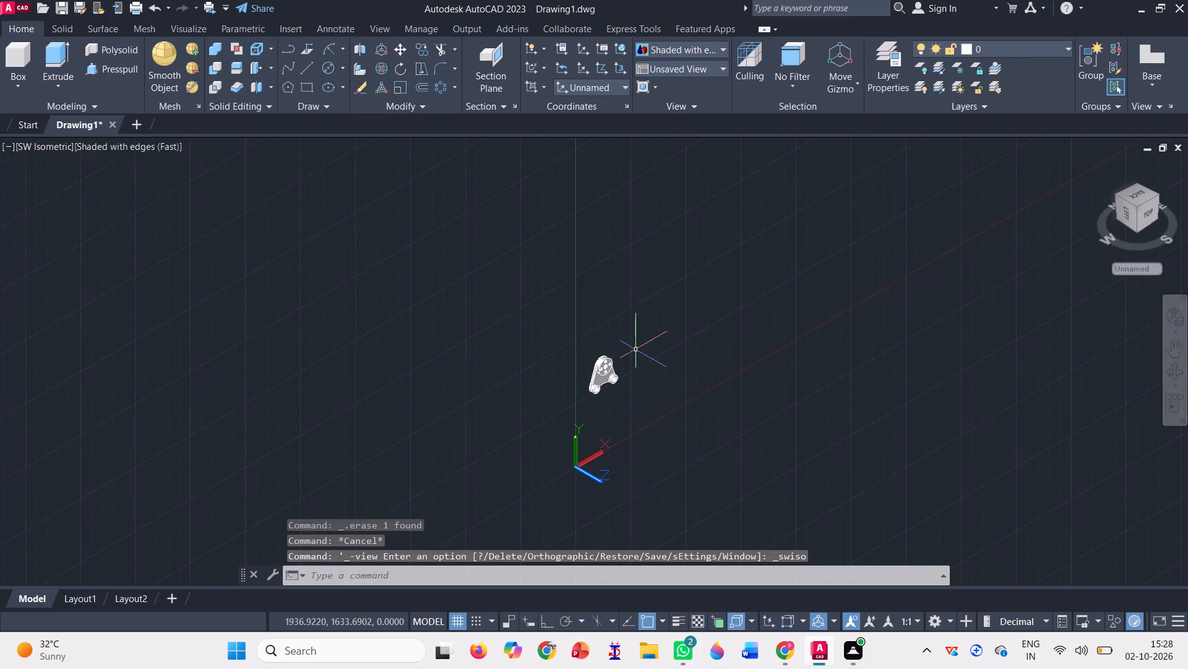
scroll(608, 354, up, 1)
scroll(622, 436, up, 5)
scroll(583, 367, down, 1)
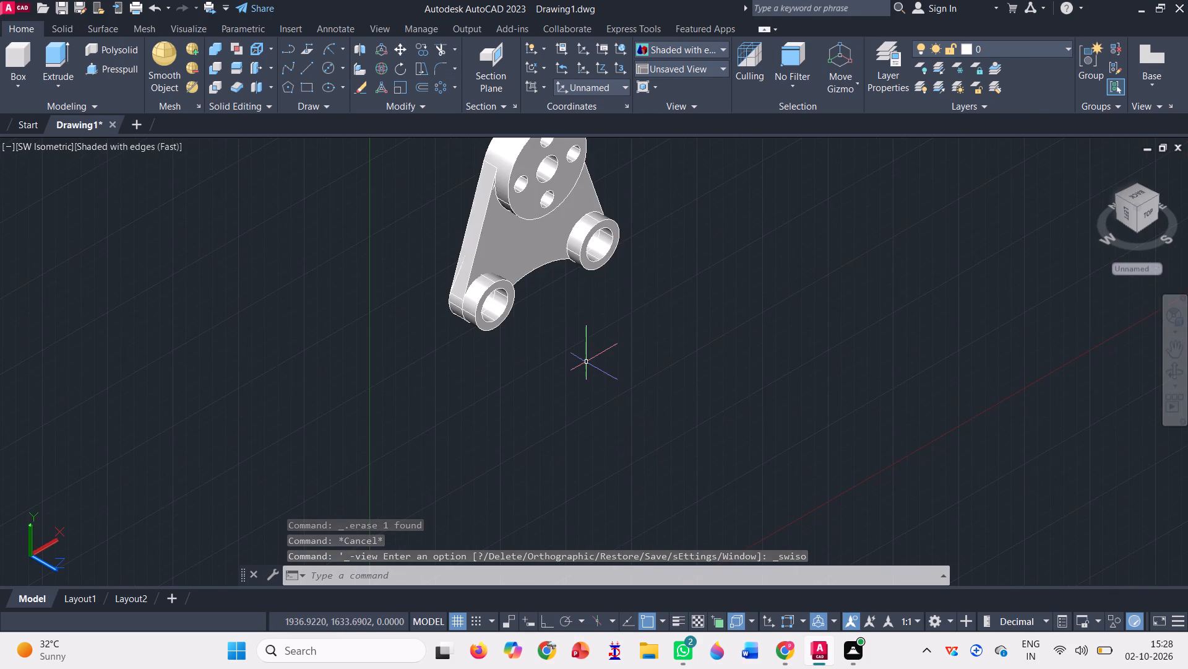
scroll(546, 186, up, 1)
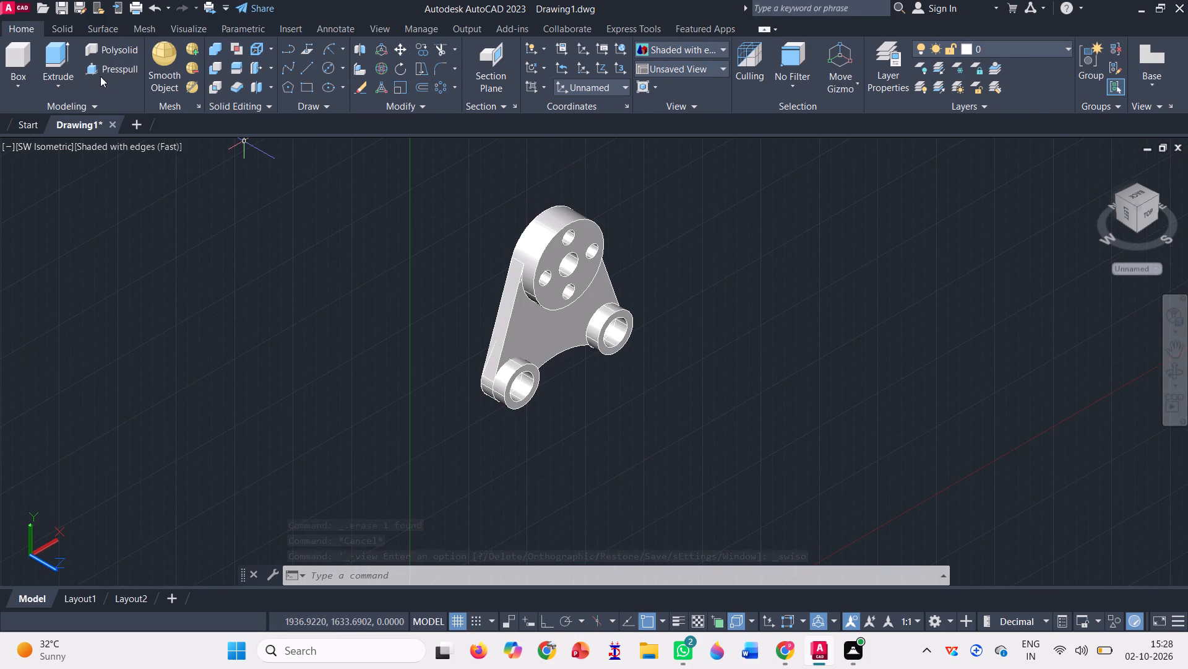
Start Color Faces and select the plate's front face, the upper disc's front, bore and rim faces, and the plate's left side face.
click(270, 69)
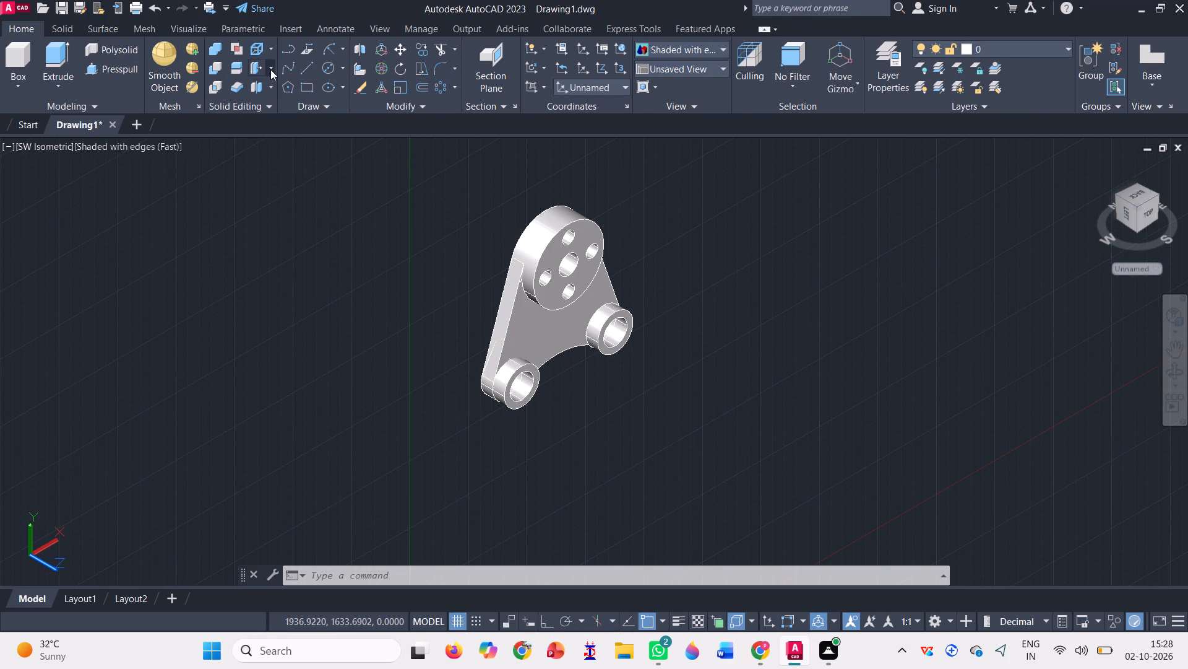
click(303, 303)
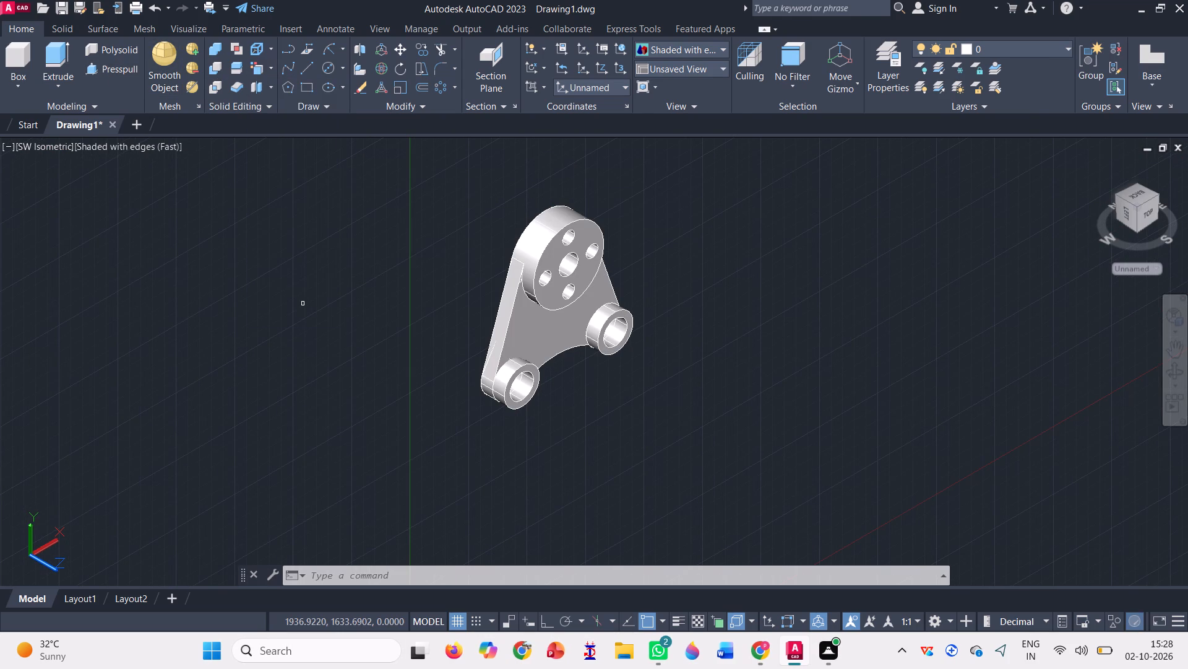
click(264, 68)
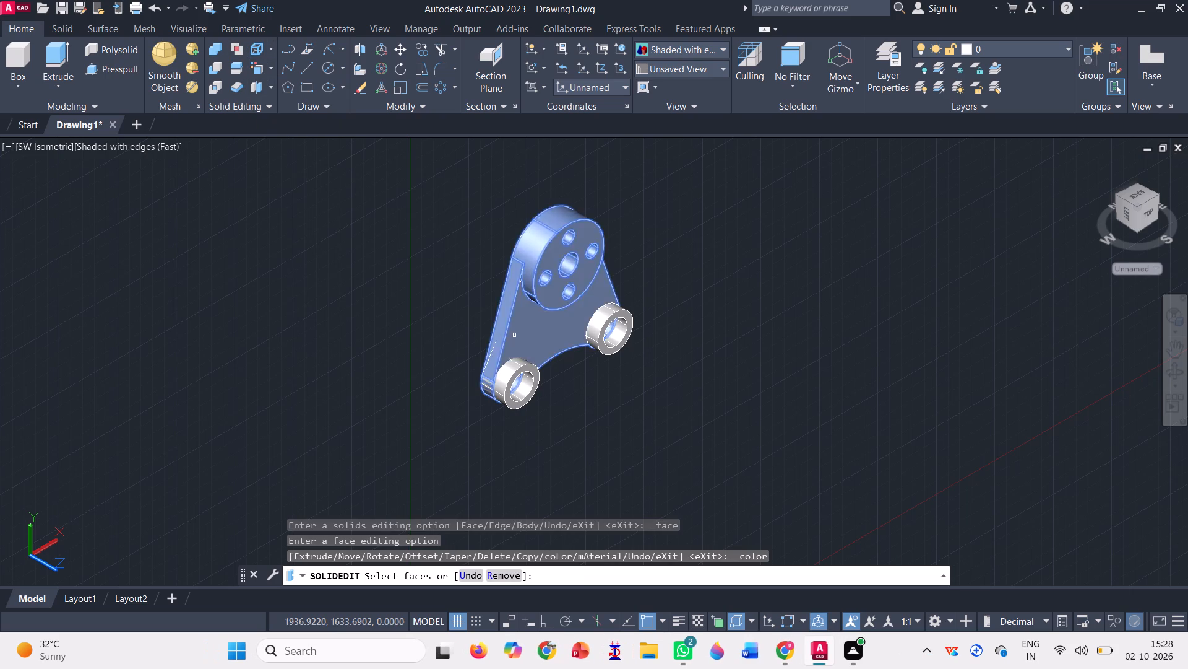
click(518, 333)
click(514, 372)
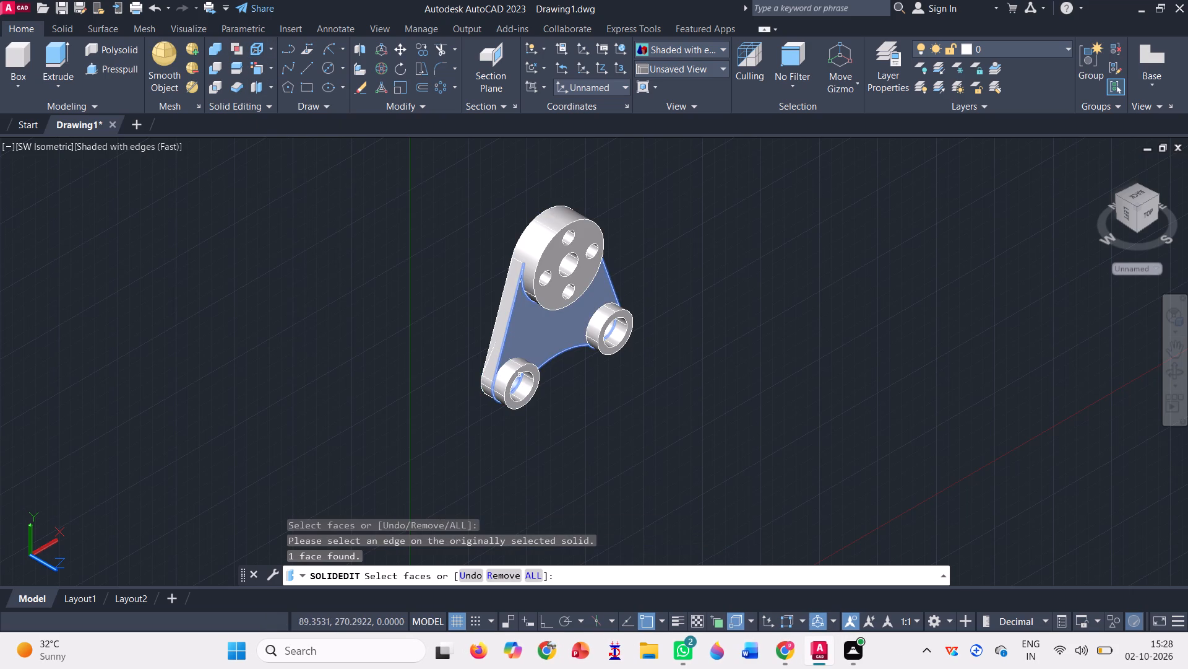
click(520, 374)
click(526, 378)
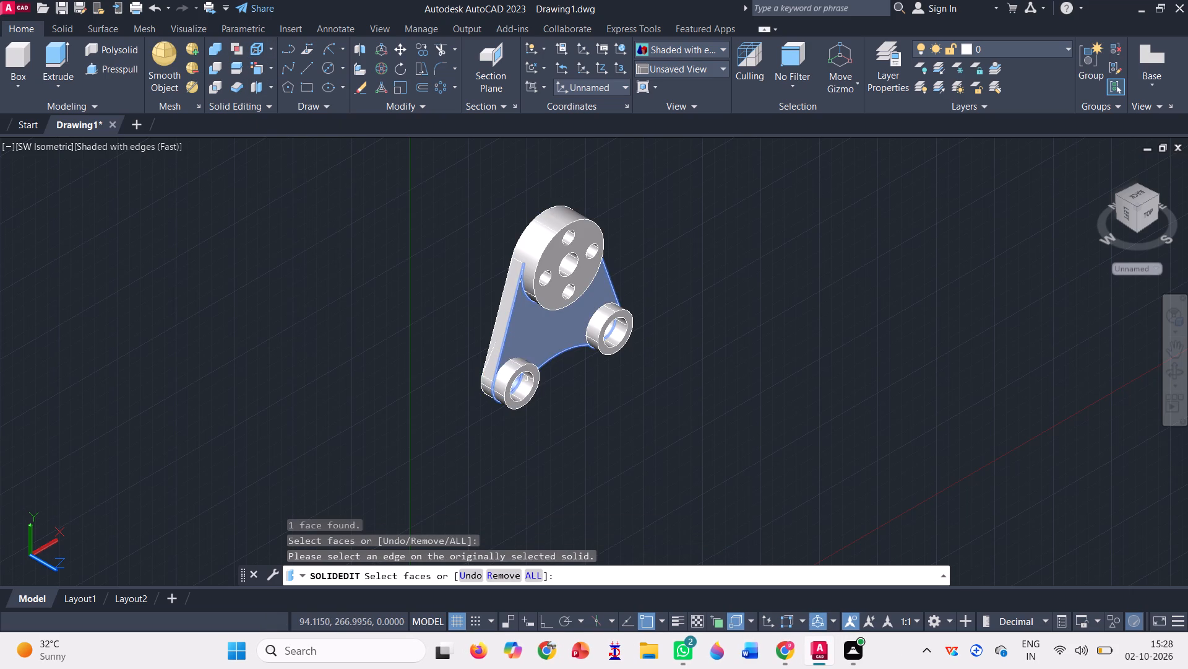
click(529, 382)
click(535, 374)
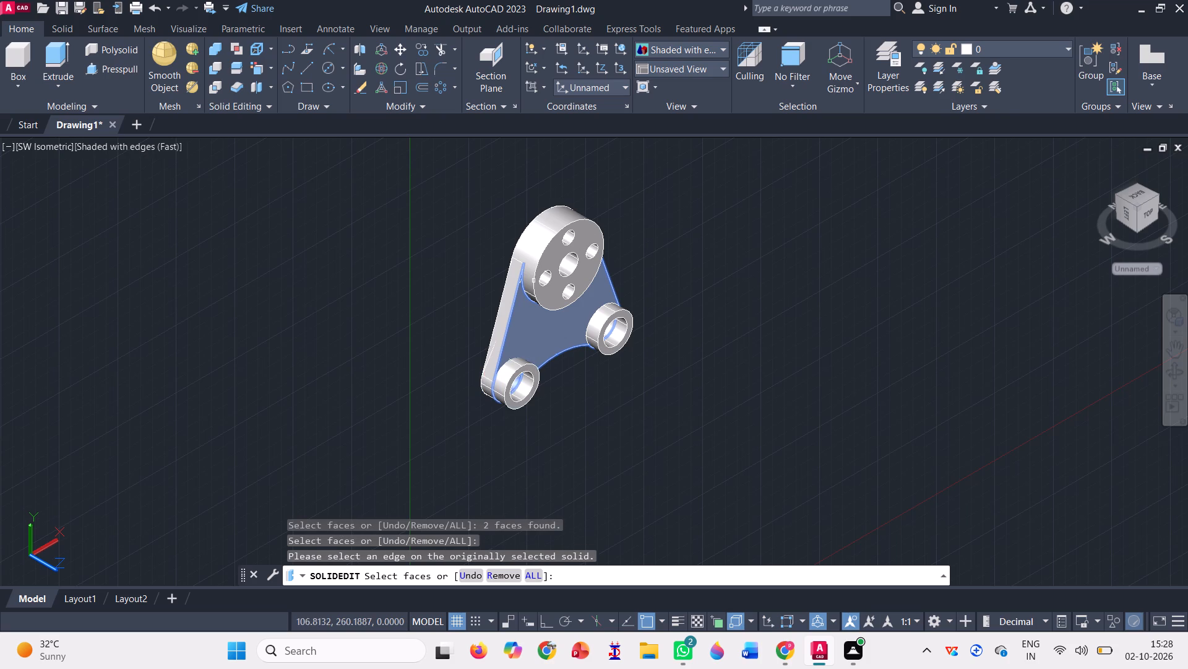
click(564, 243)
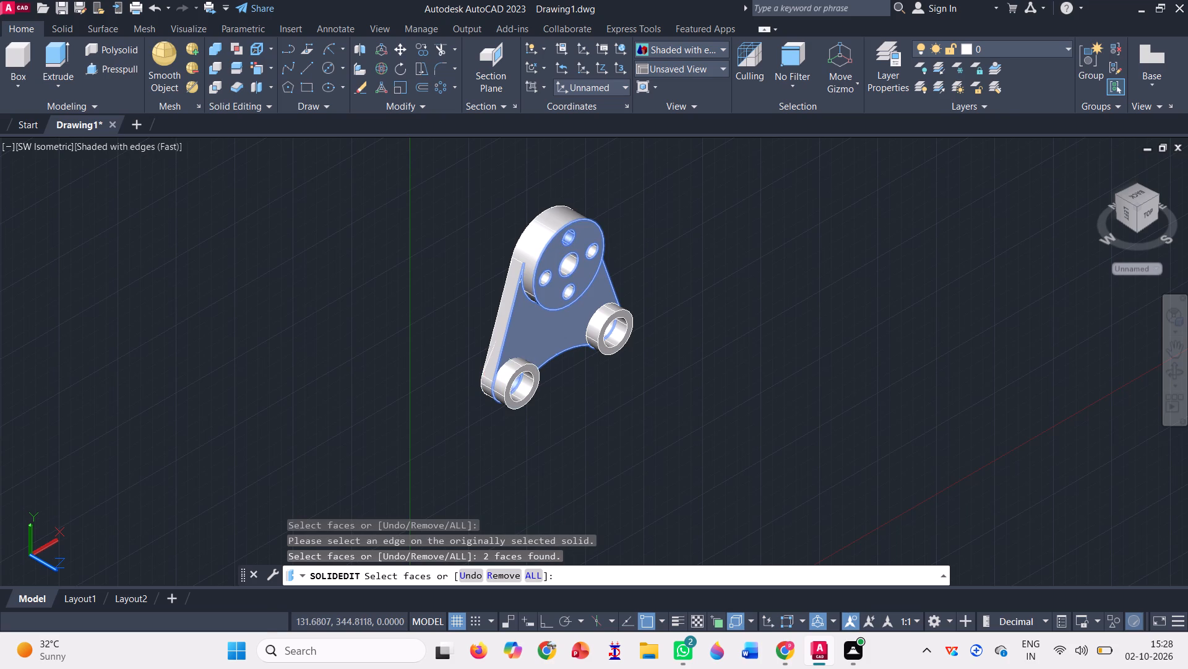
click(538, 249)
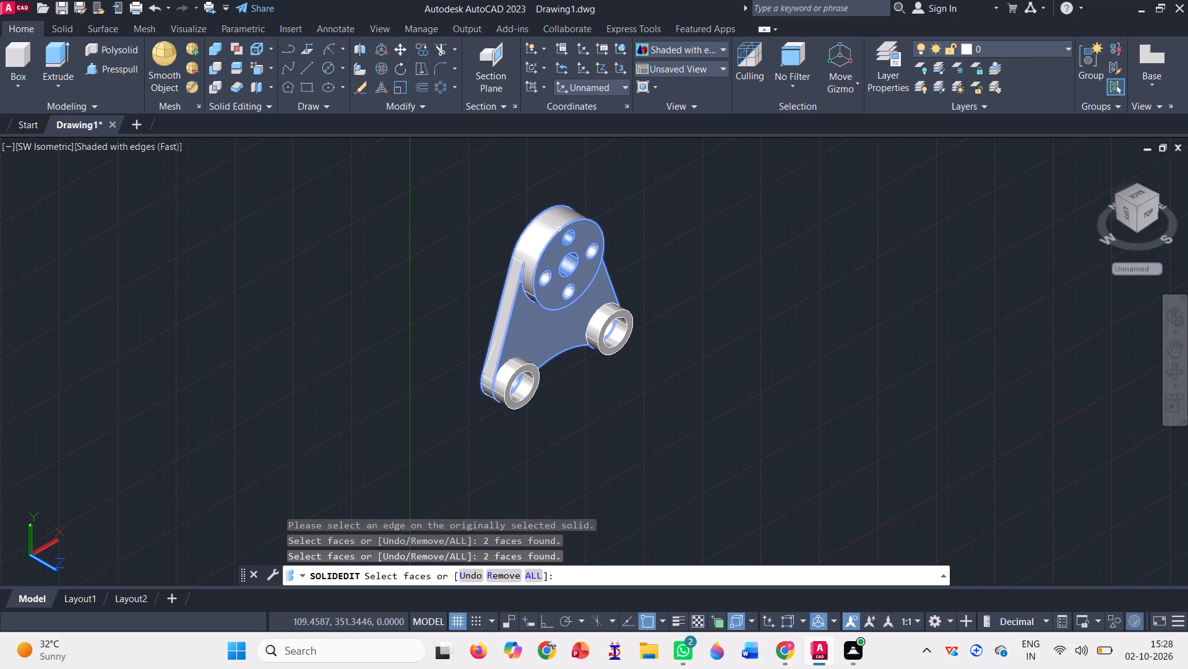
click(550, 227)
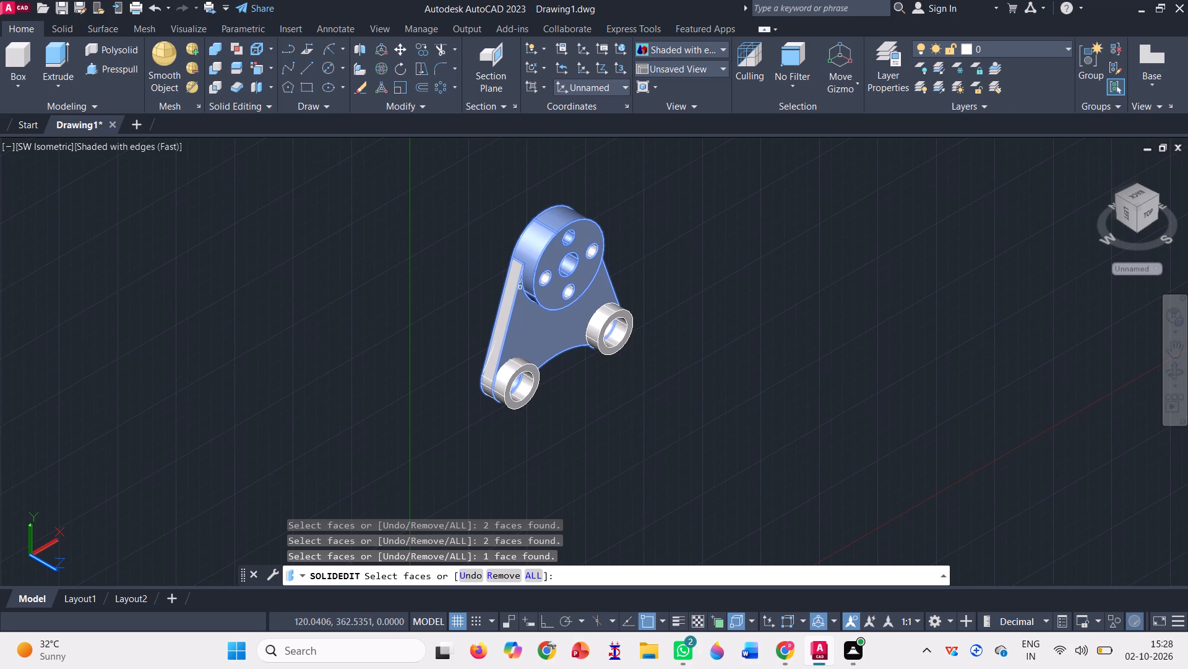
click(515, 278)
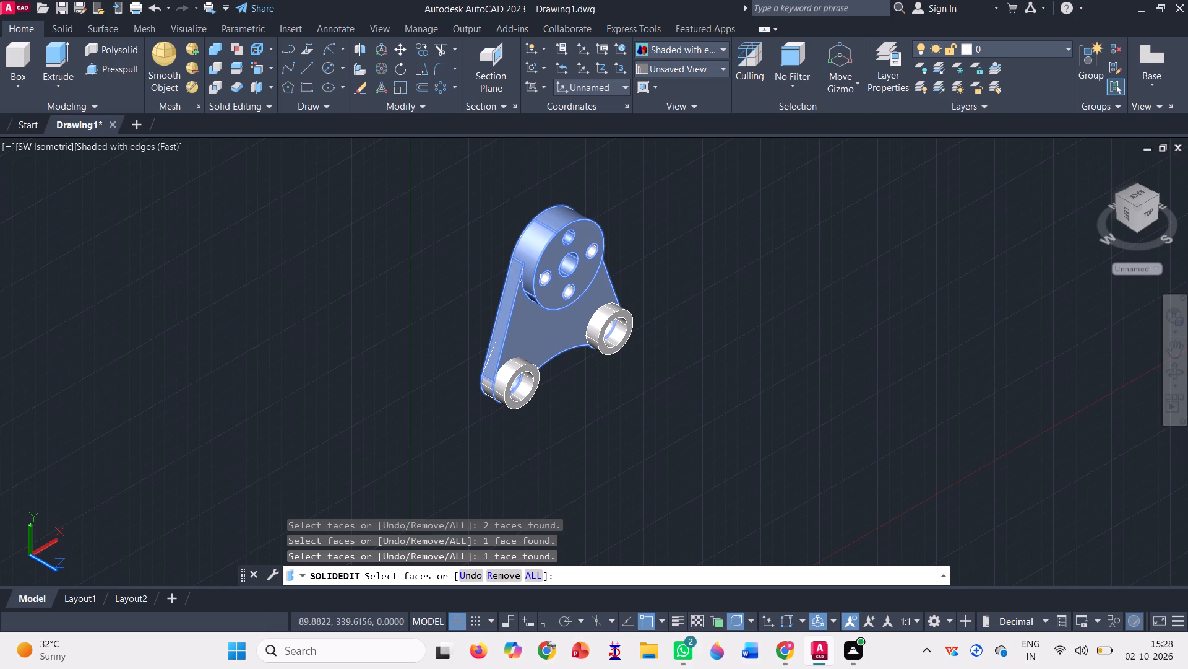
Try to add the plate's rounded lower-left end and the lower-left boss's faces to the Color Faces selection.
scroll(548, 273, up, 3)
scroll(543, 227, down, 1)
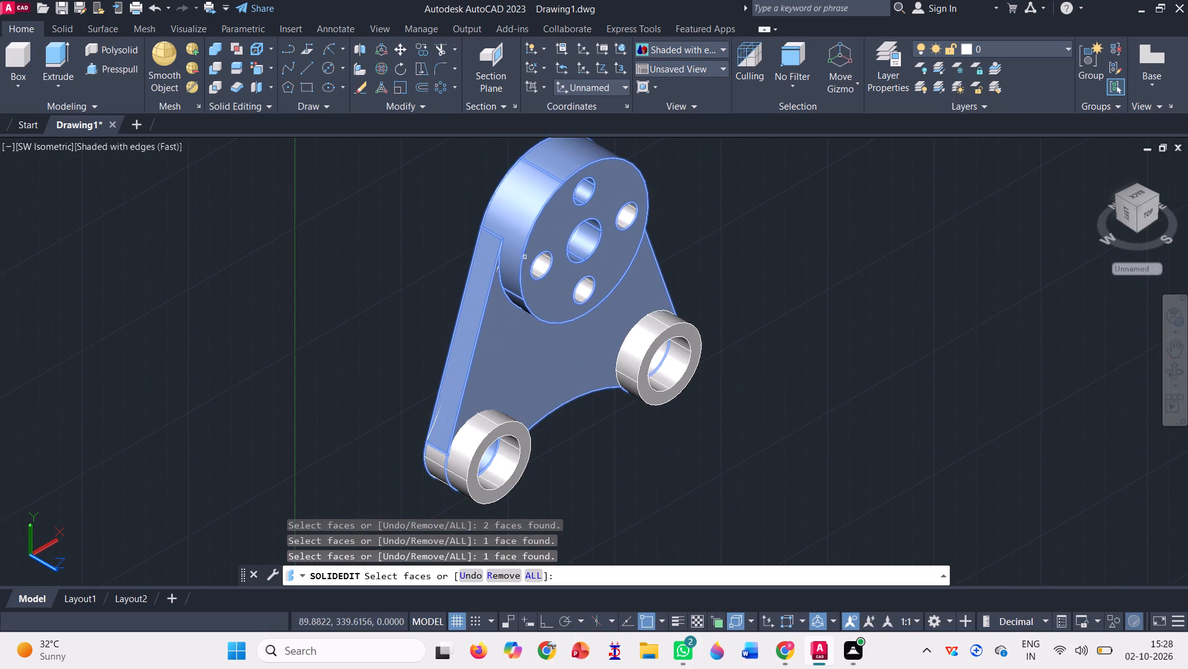
scroll(434, 454, up, 4)
click(438, 452)
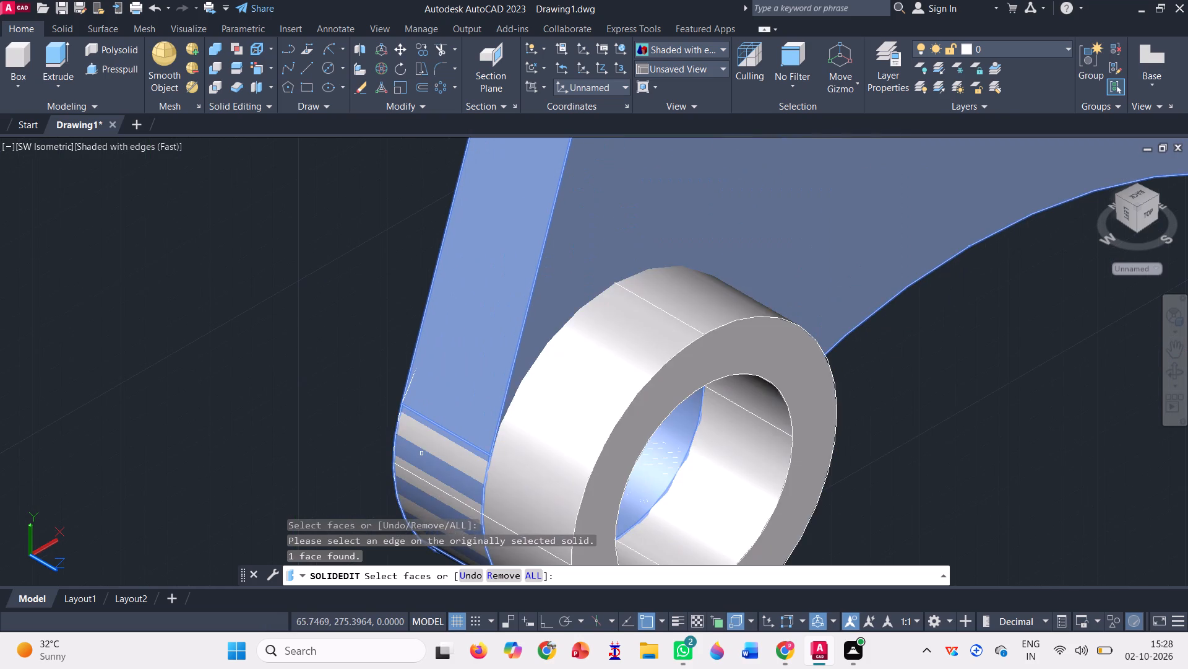
click(434, 442)
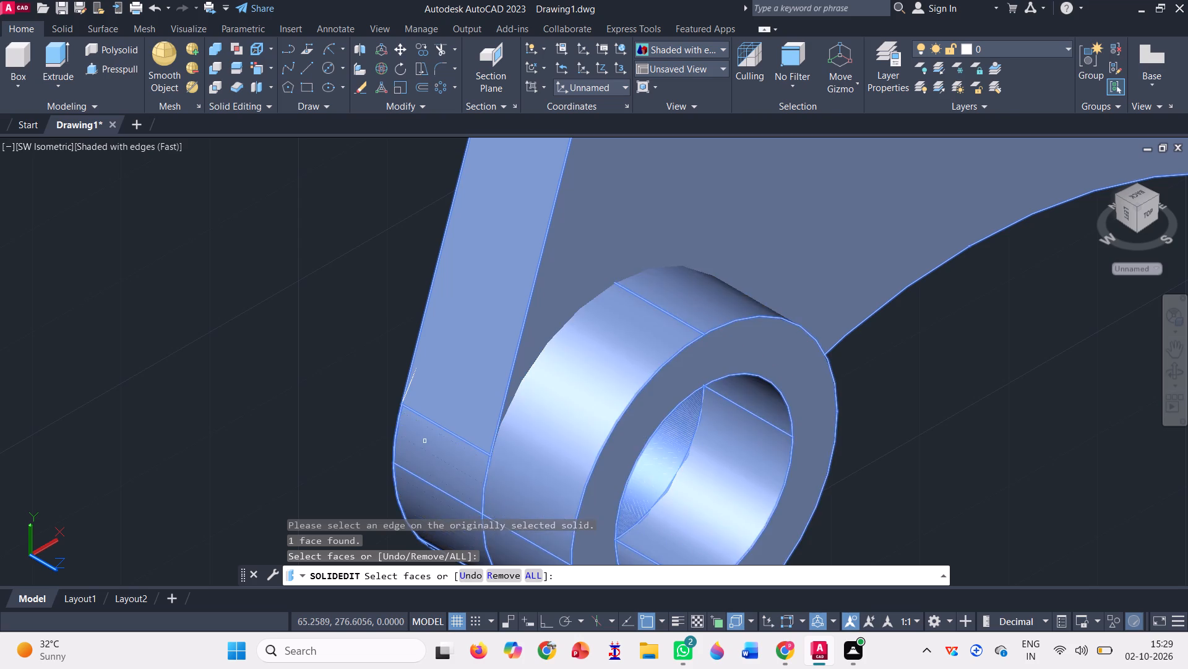
click(423, 444)
click(611, 381)
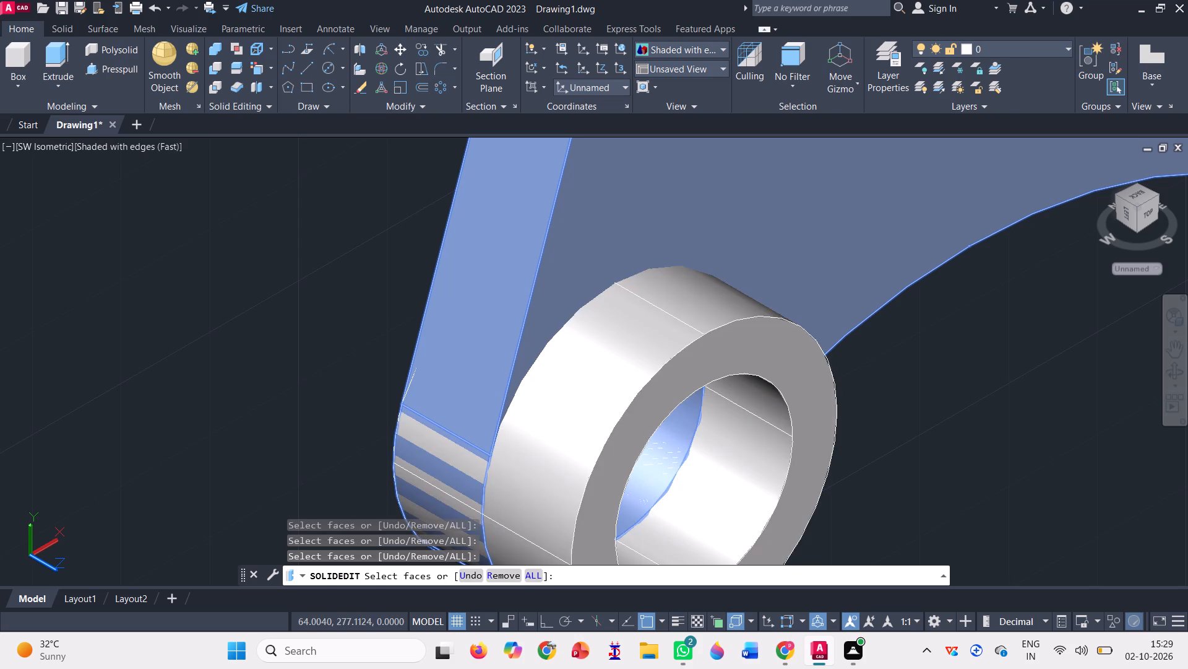
click(598, 371)
click(749, 395)
click(769, 352)
scroll(647, 274, down, 1)
scroll(601, 335, down, 1)
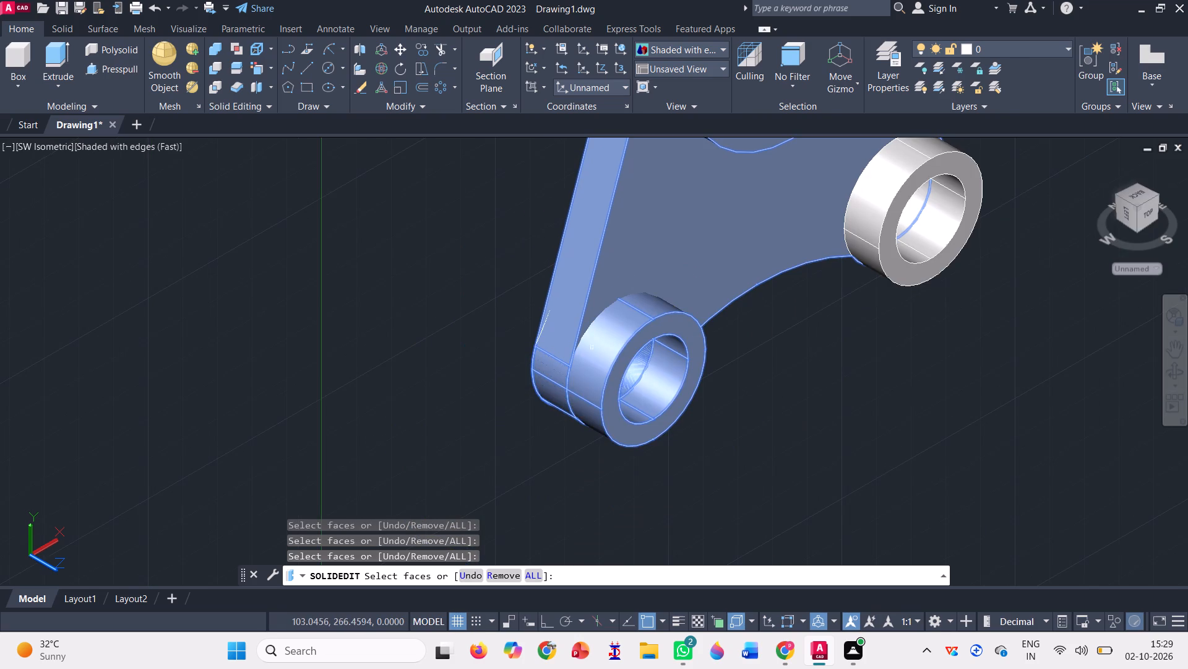
click(606, 314)
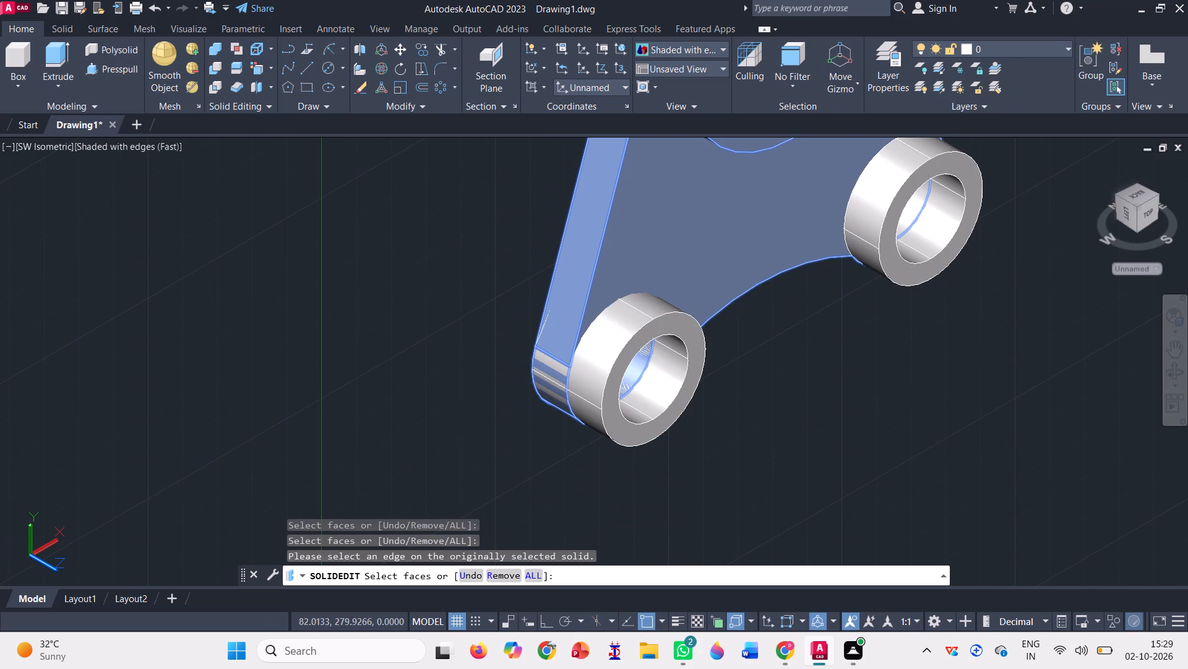
click(637, 312)
click(664, 287)
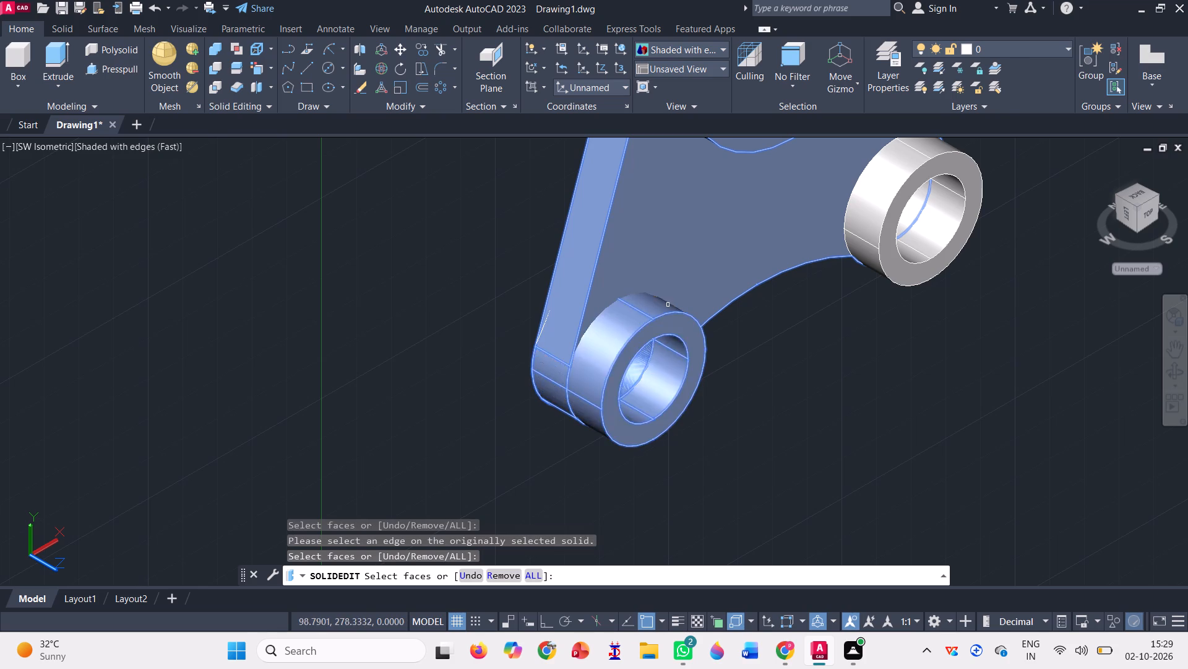
click(671, 304)
click(664, 304)
Try to add the lower-right boss's bore and outer faces to the Color Faces selection.
scroll(510, 326, down, 1)
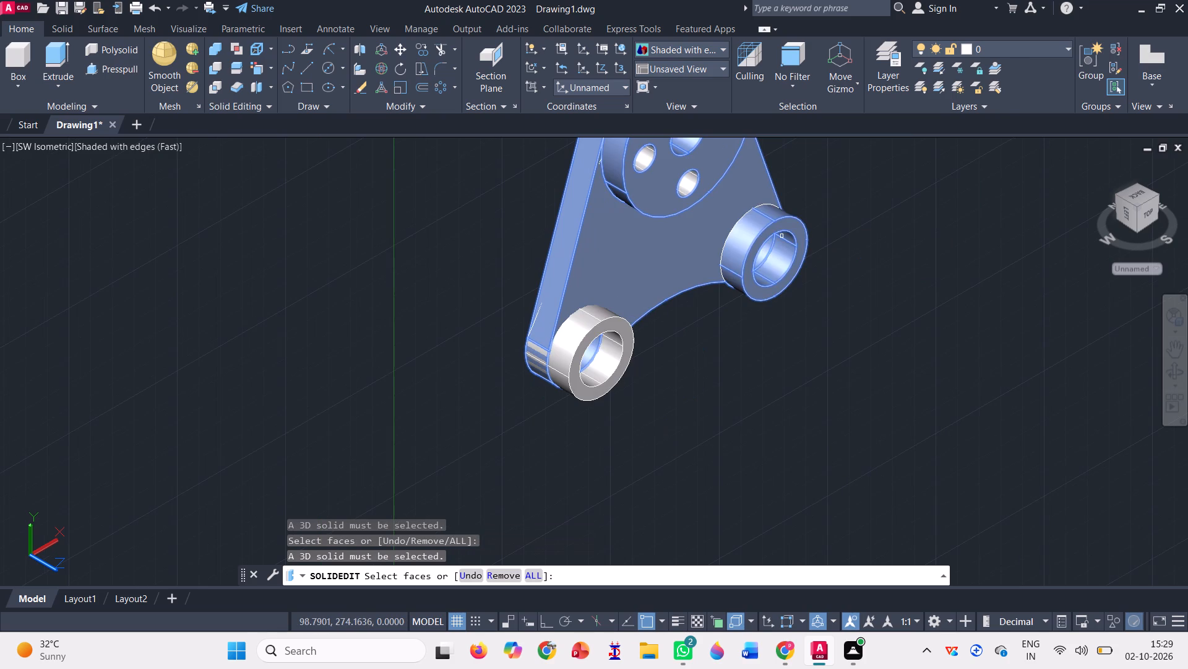
click(780, 237)
click(785, 249)
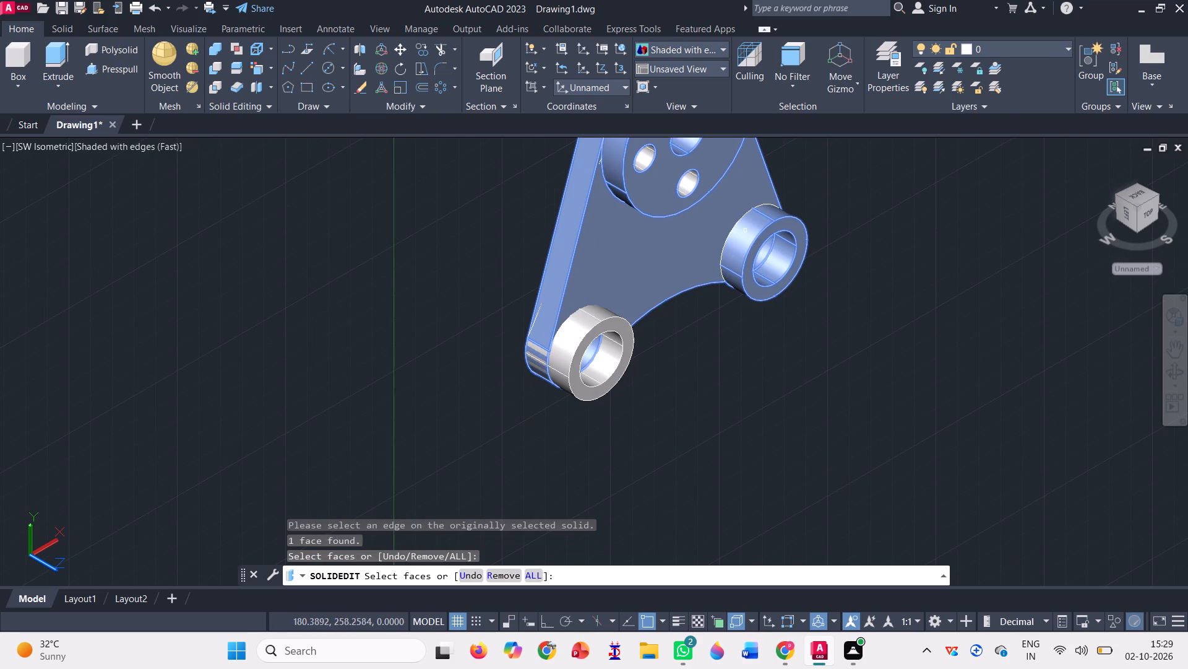
drag(748, 229, 744, 237)
scroll(664, 334, down, 1)
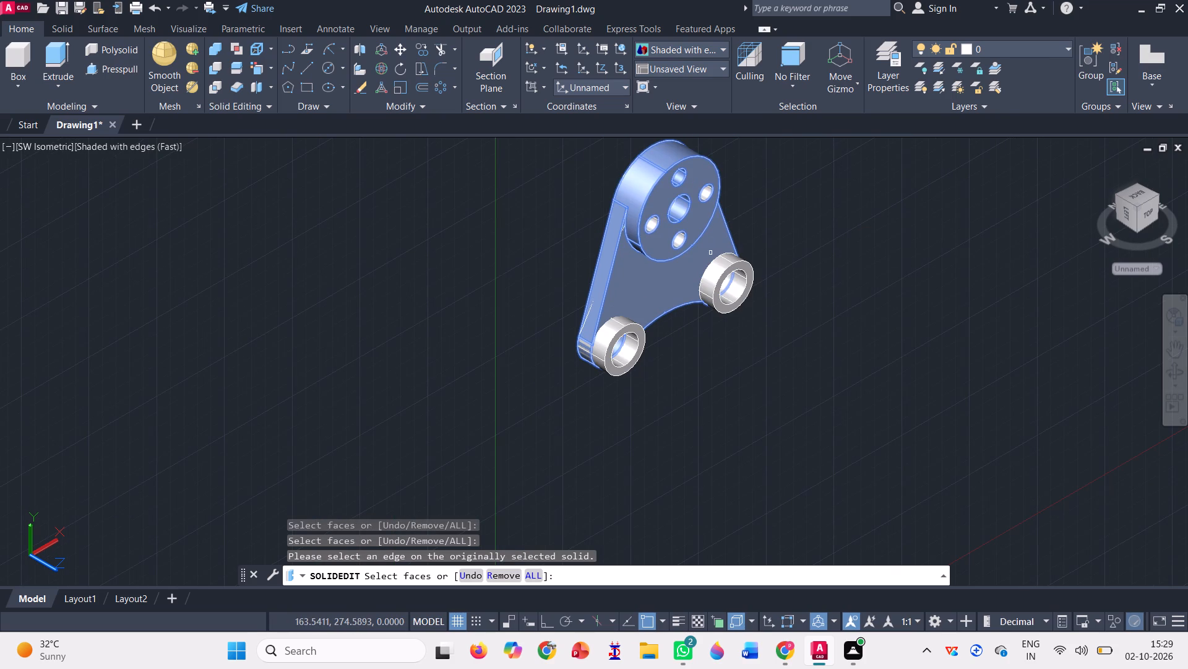
double_click(732, 260)
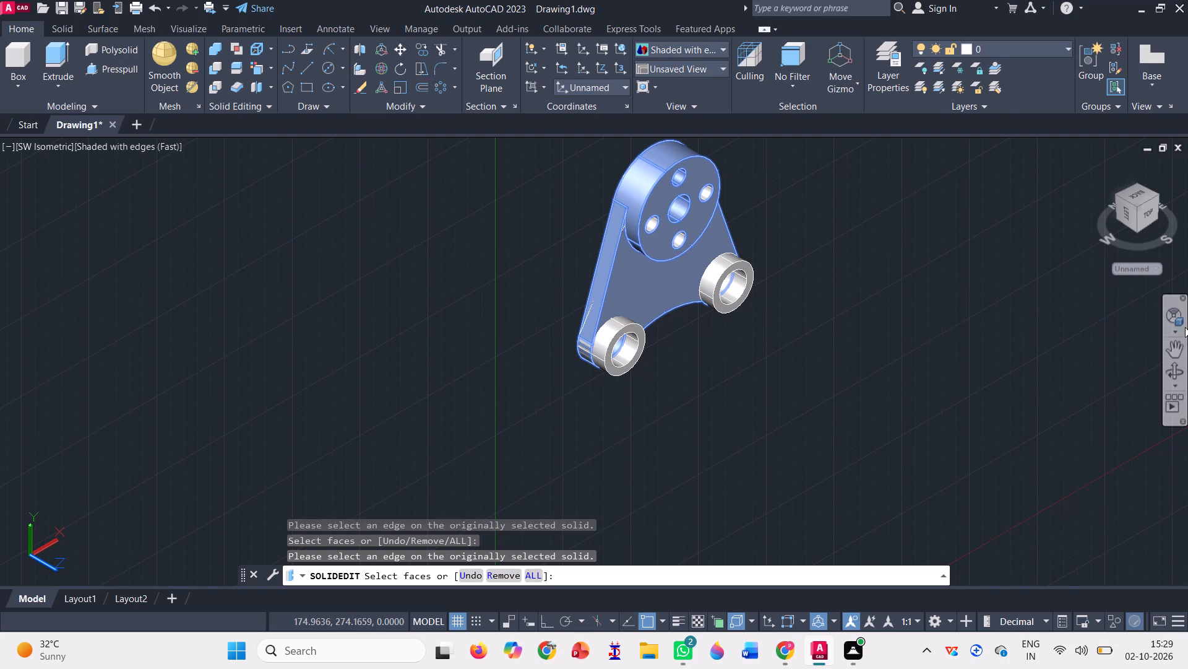
From the back of the bracket, try to add the lower-left boss's hole and outer faces to the Color Faces selection.
click(1177, 365)
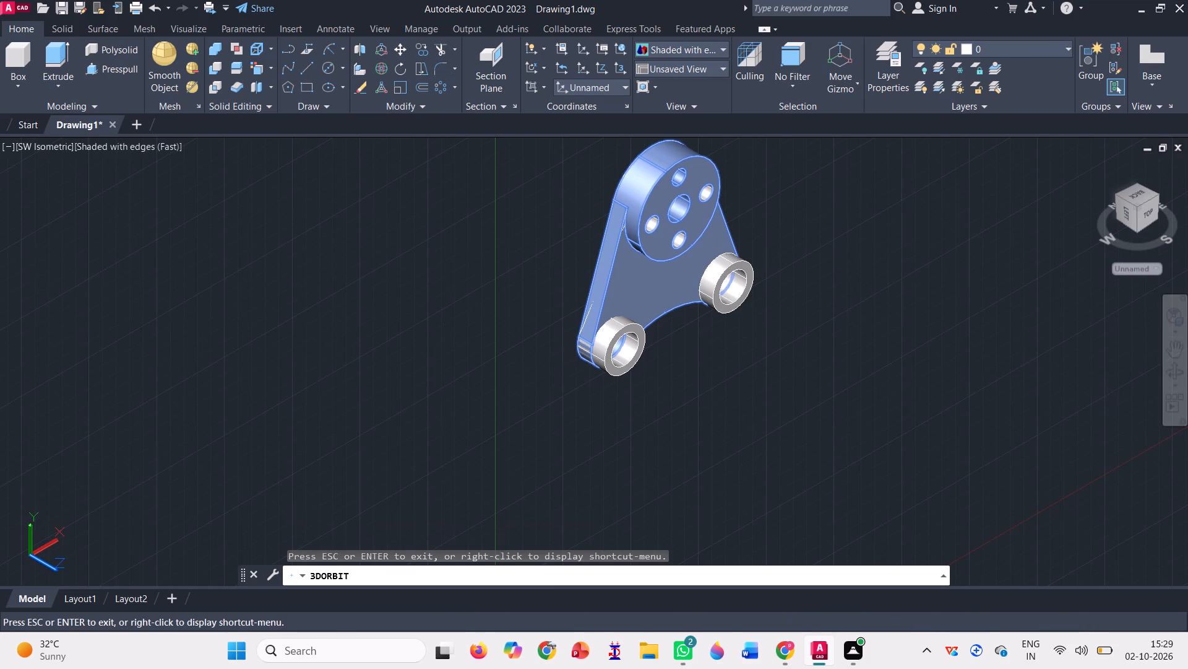
drag(570, 326, 851, 229)
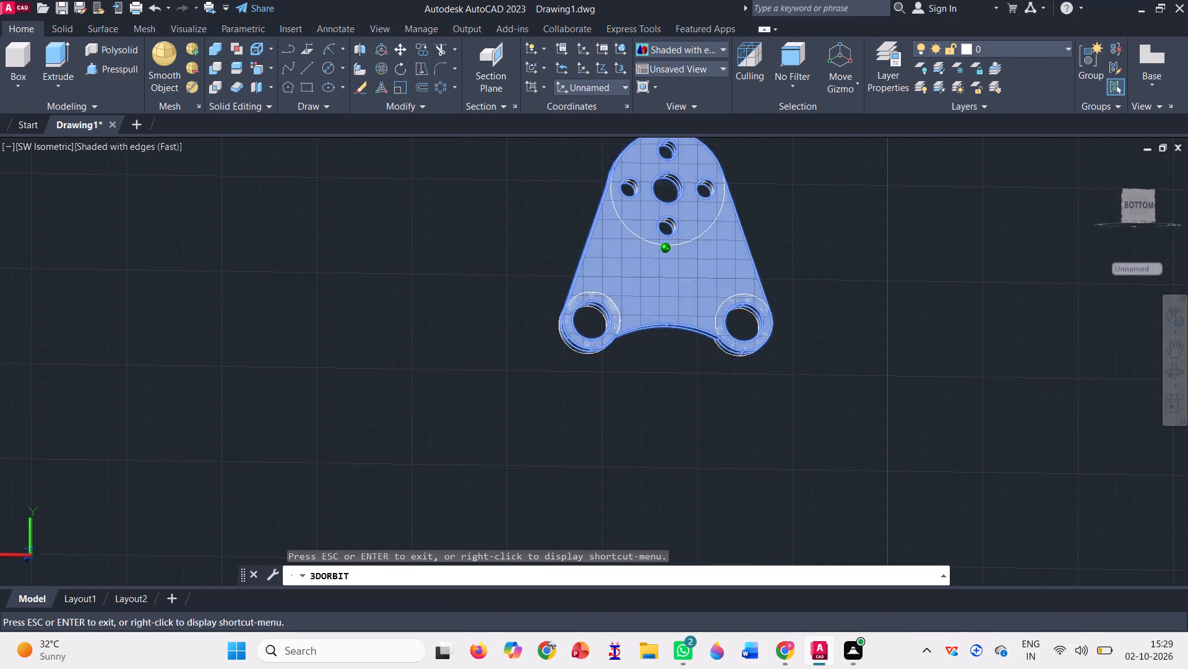
drag(851, 229, 729, 235)
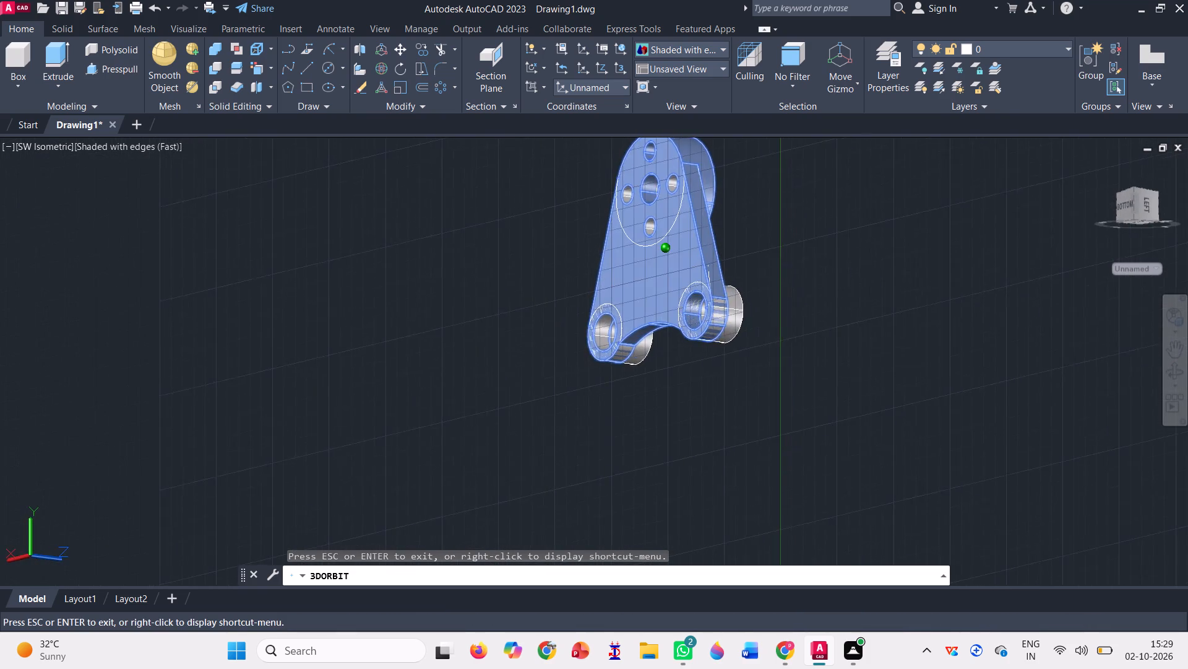
drag(729, 235, 761, 248)
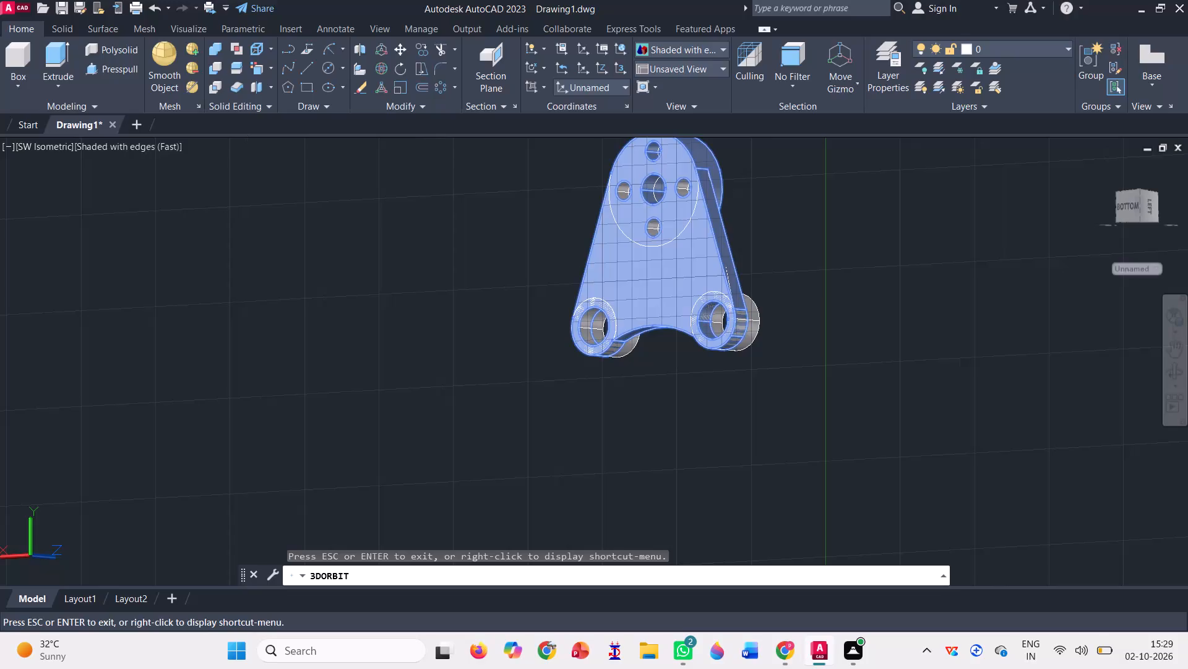
key(Escape)
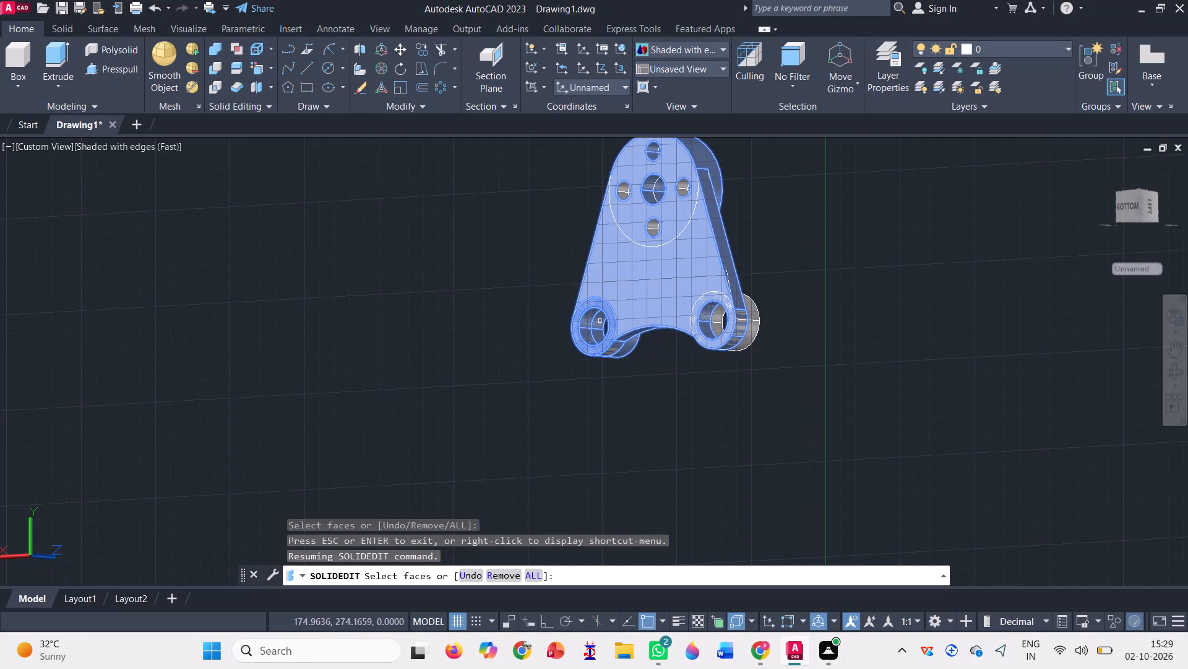
click(599, 324)
click(597, 326)
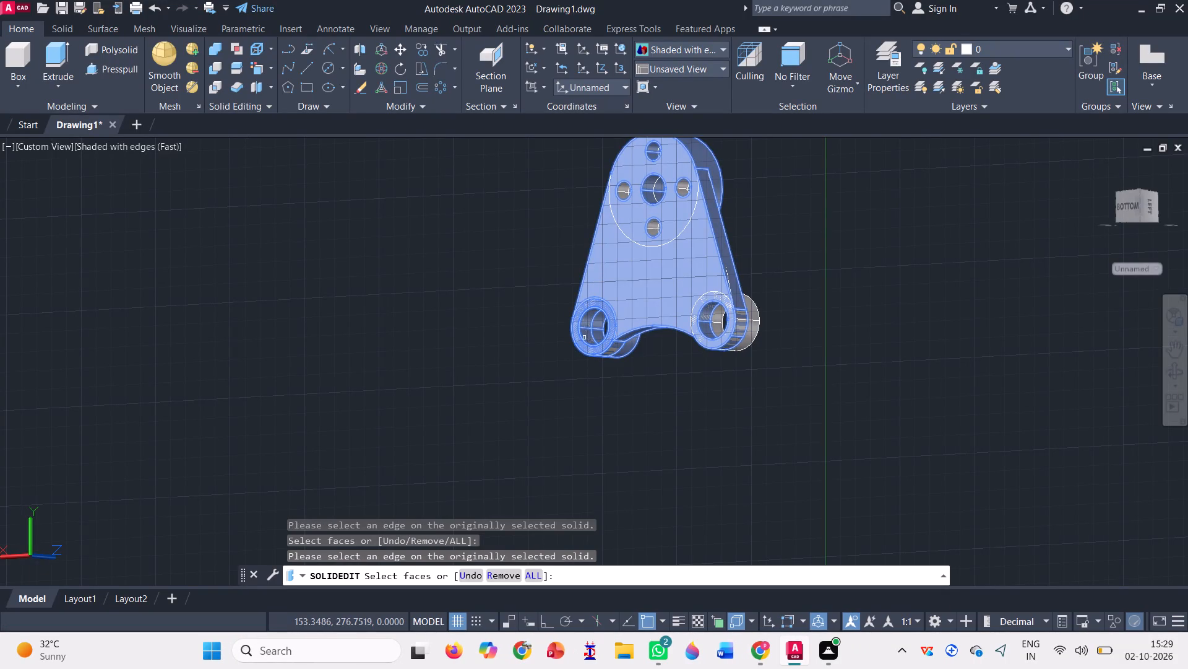
click(588, 326)
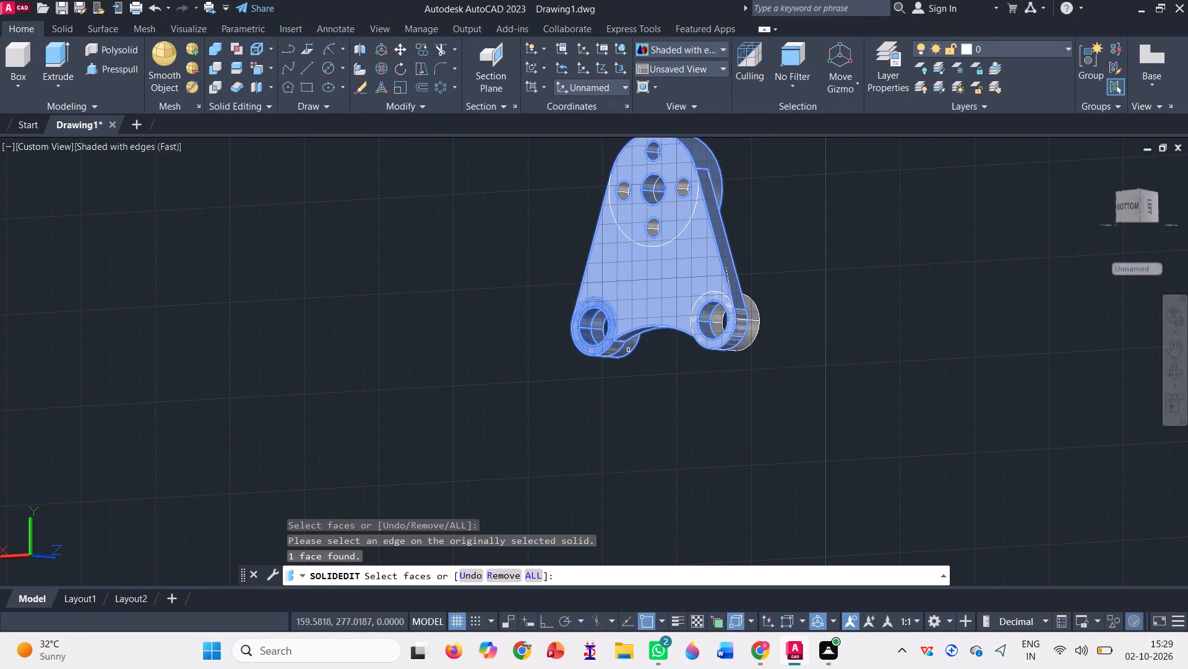
click(628, 349)
click(627, 347)
scroll(602, 327, up, 3)
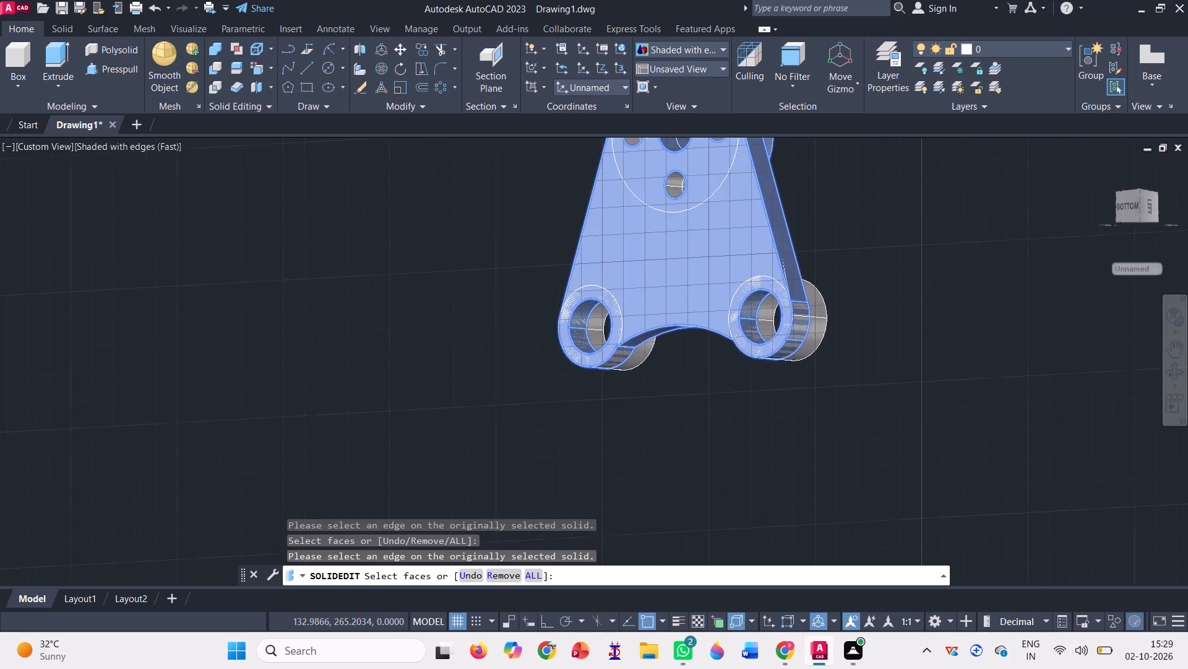
scroll(602, 327, up, 2)
click(571, 305)
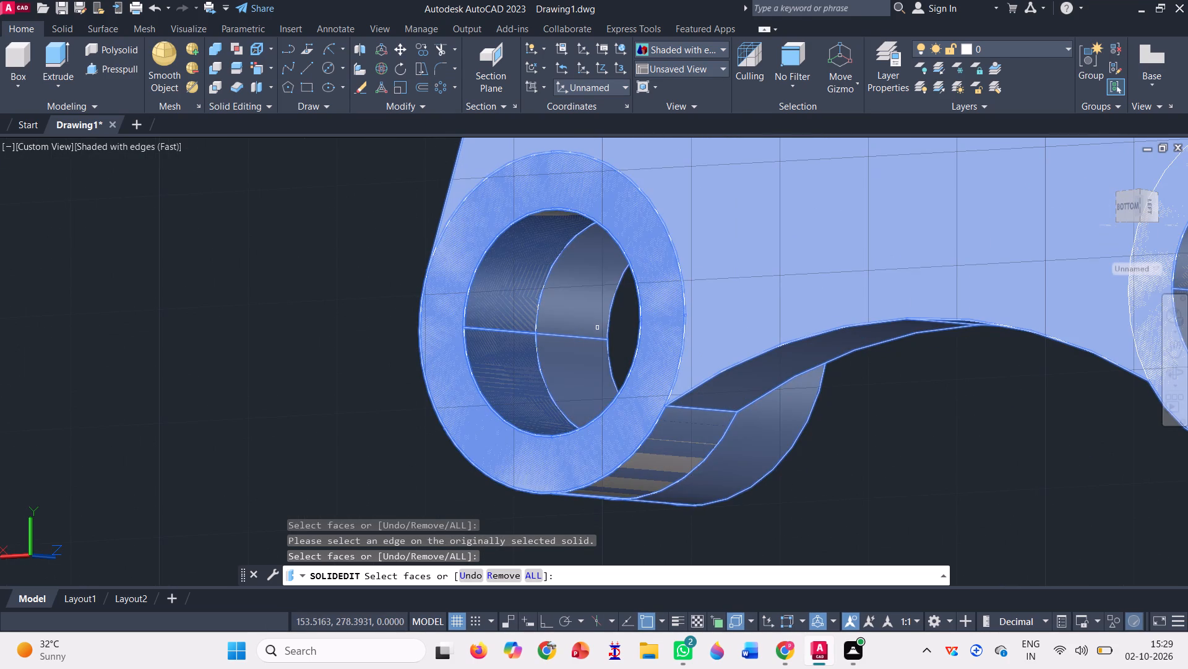
drag(595, 390, 586, 398)
click(645, 457)
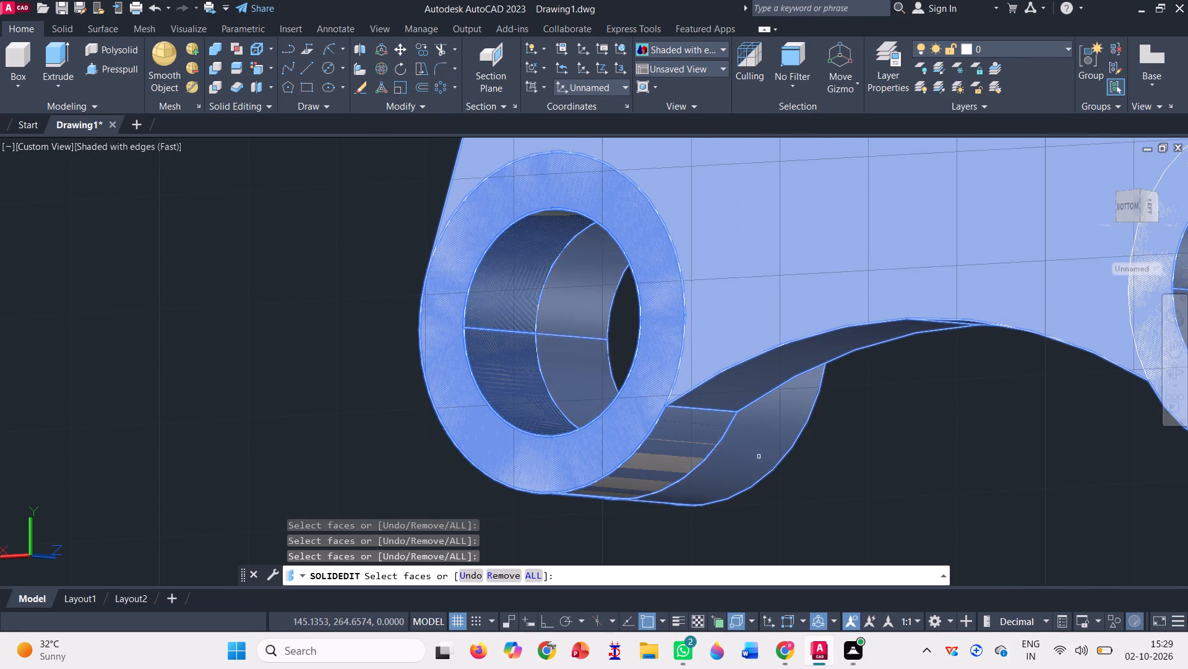
click(759, 449)
double_click(759, 449)
scroll(543, 359, down, 3)
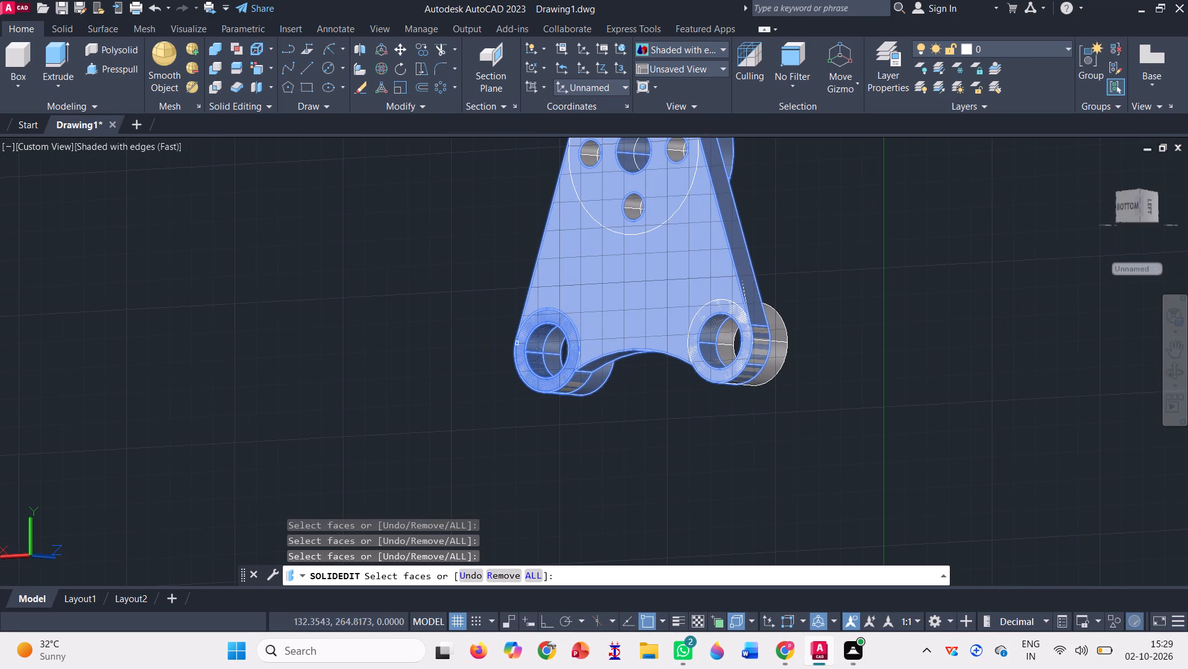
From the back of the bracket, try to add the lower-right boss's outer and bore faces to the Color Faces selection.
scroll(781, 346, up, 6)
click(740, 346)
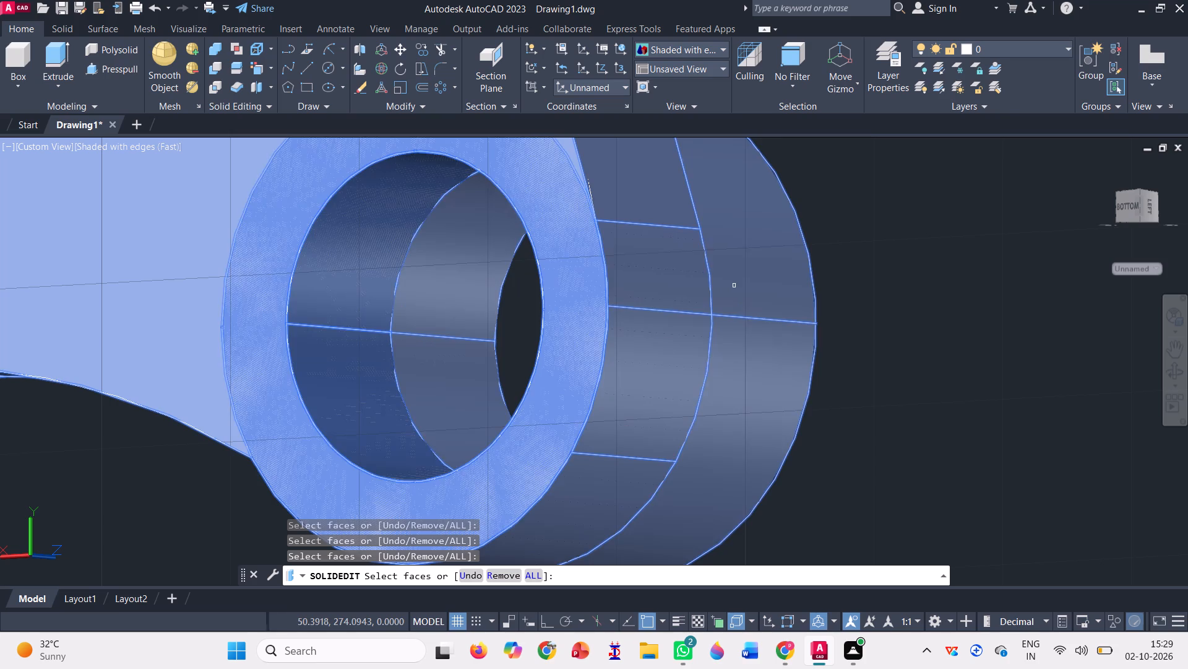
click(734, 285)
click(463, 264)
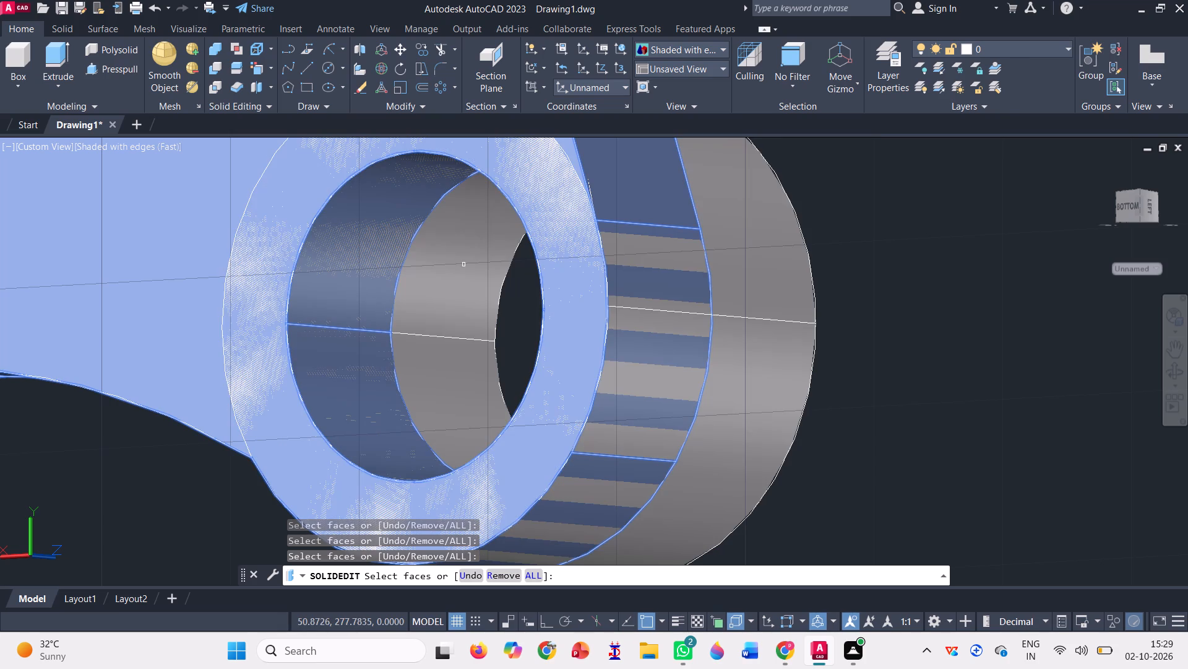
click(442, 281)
Add the bore faces of the three remaining unselected small holes around the central bore to the Color Faces selection.
scroll(449, 291, down, 3)
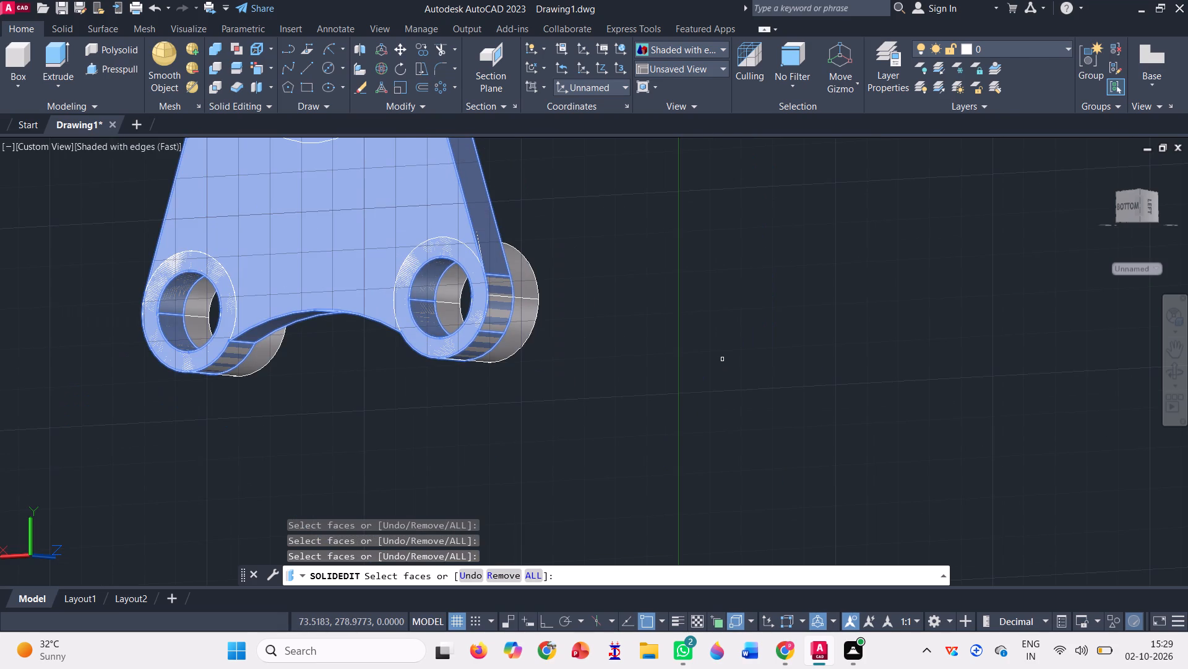
scroll(722, 357, down, 1)
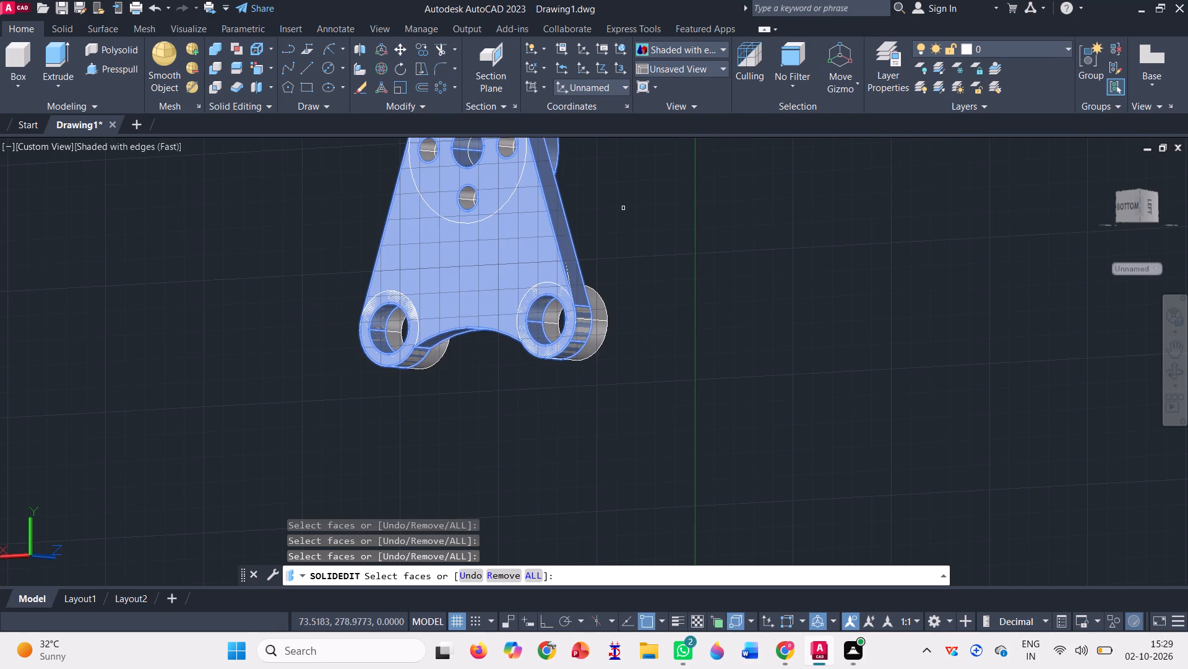
scroll(671, 268, down, 2)
scroll(631, 188, up, 3)
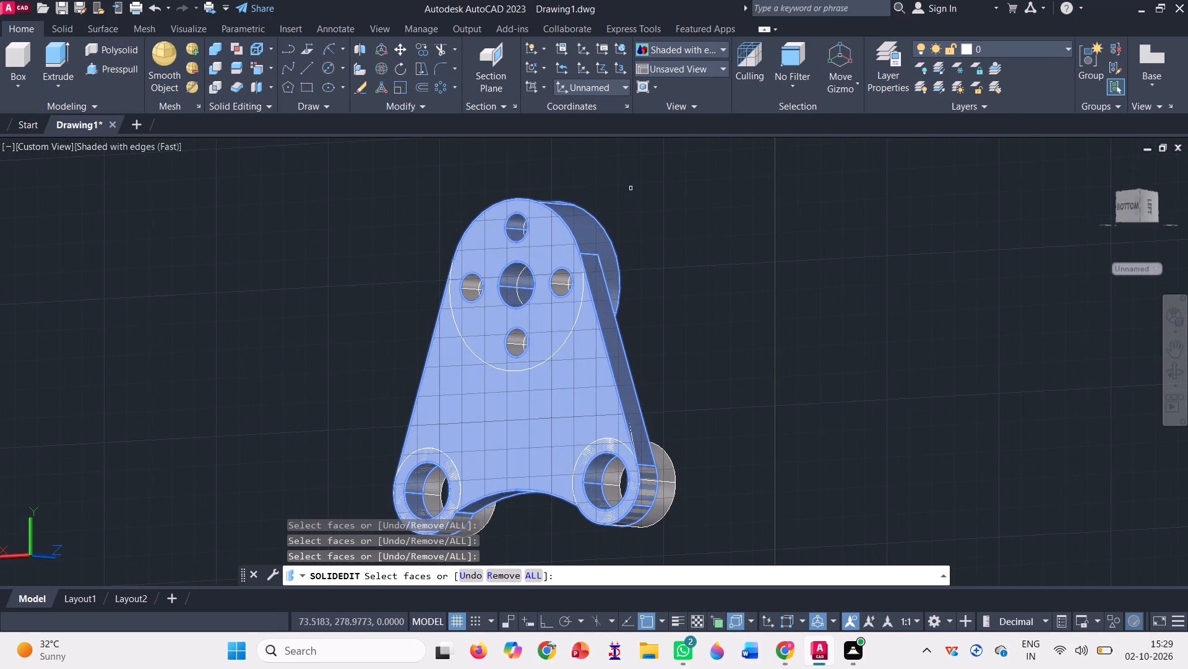
scroll(547, 279, up, 5)
click(590, 299)
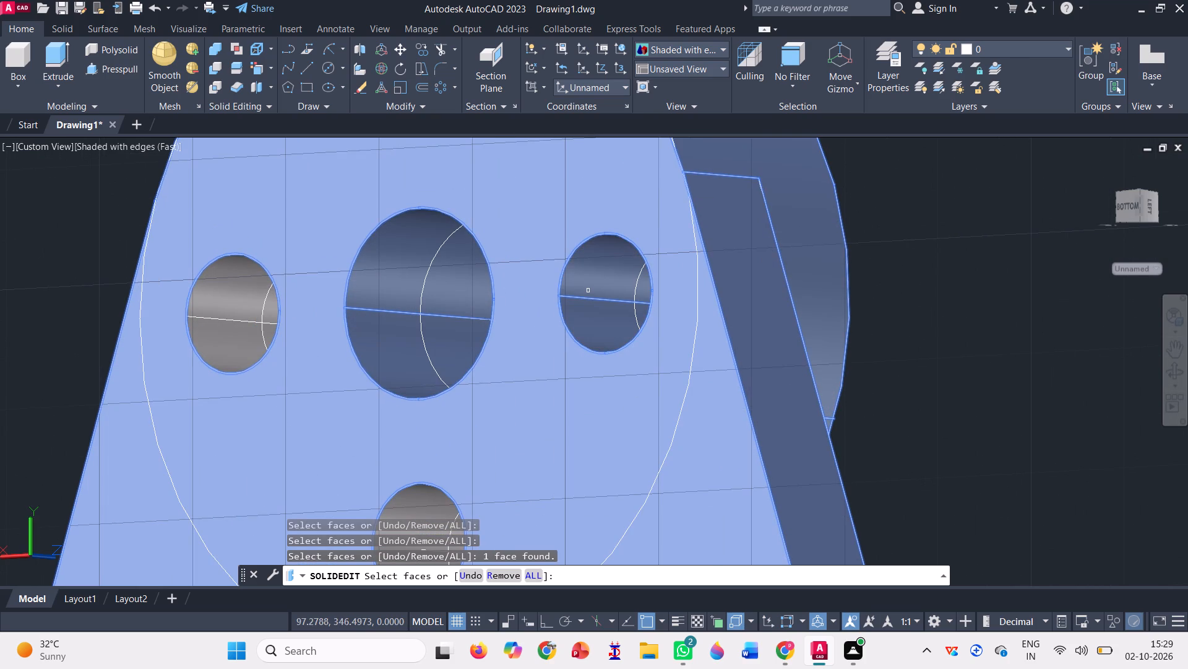
click(256, 317)
scroll(386, 244, down, 2)
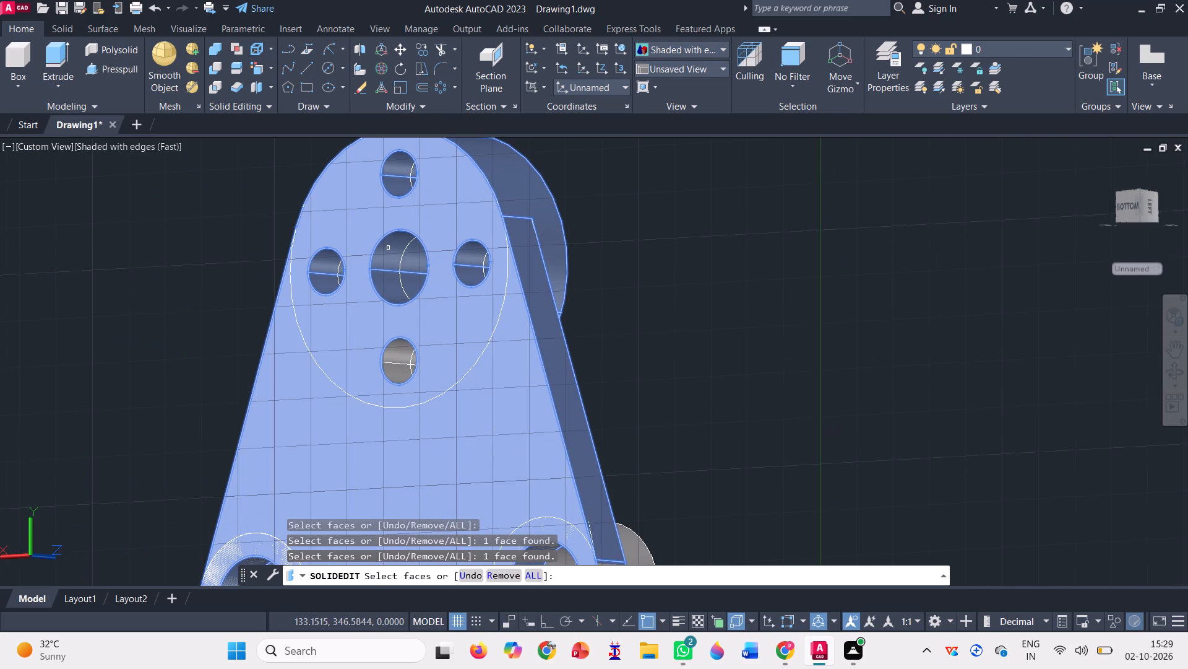
click(400, 364)
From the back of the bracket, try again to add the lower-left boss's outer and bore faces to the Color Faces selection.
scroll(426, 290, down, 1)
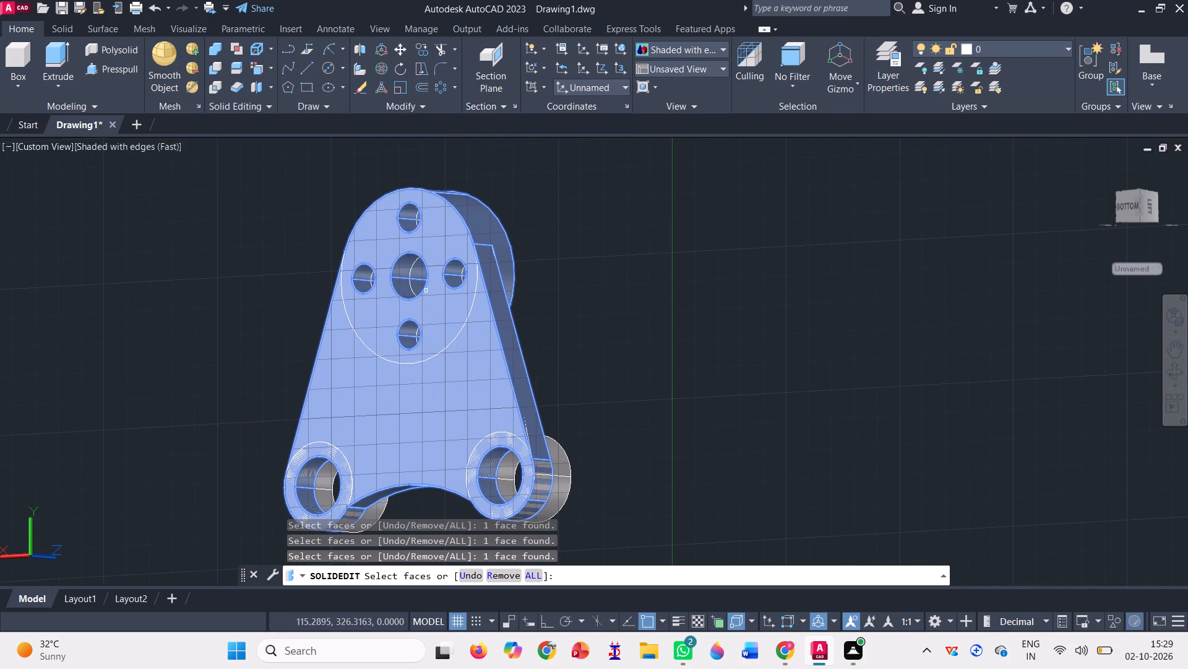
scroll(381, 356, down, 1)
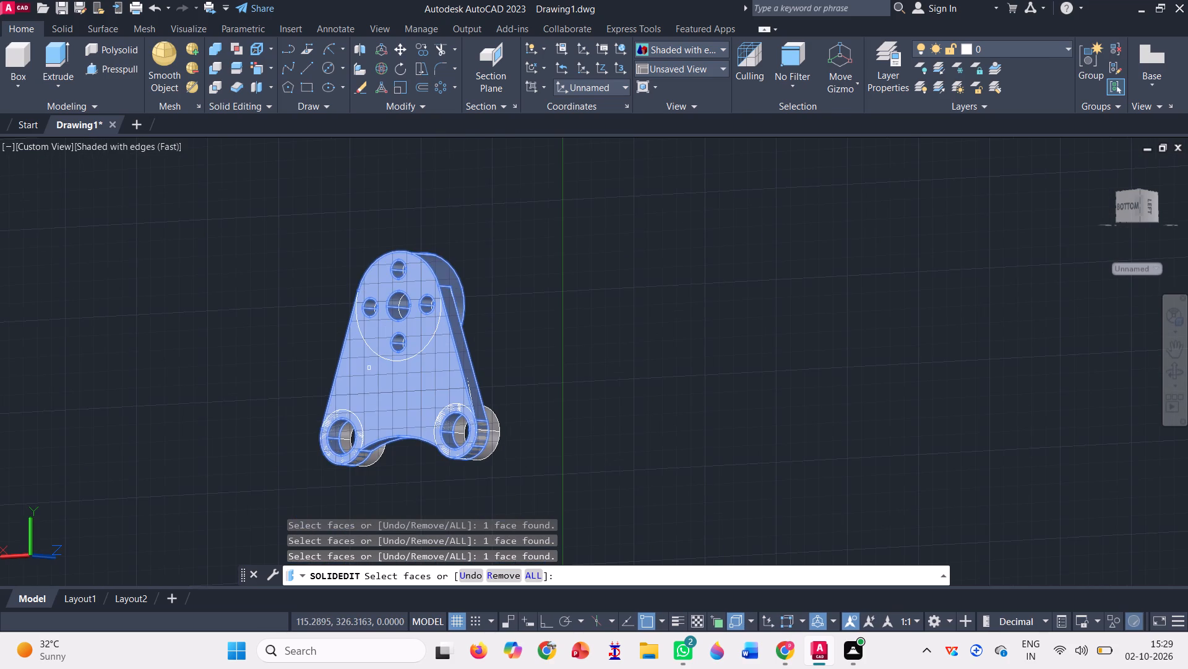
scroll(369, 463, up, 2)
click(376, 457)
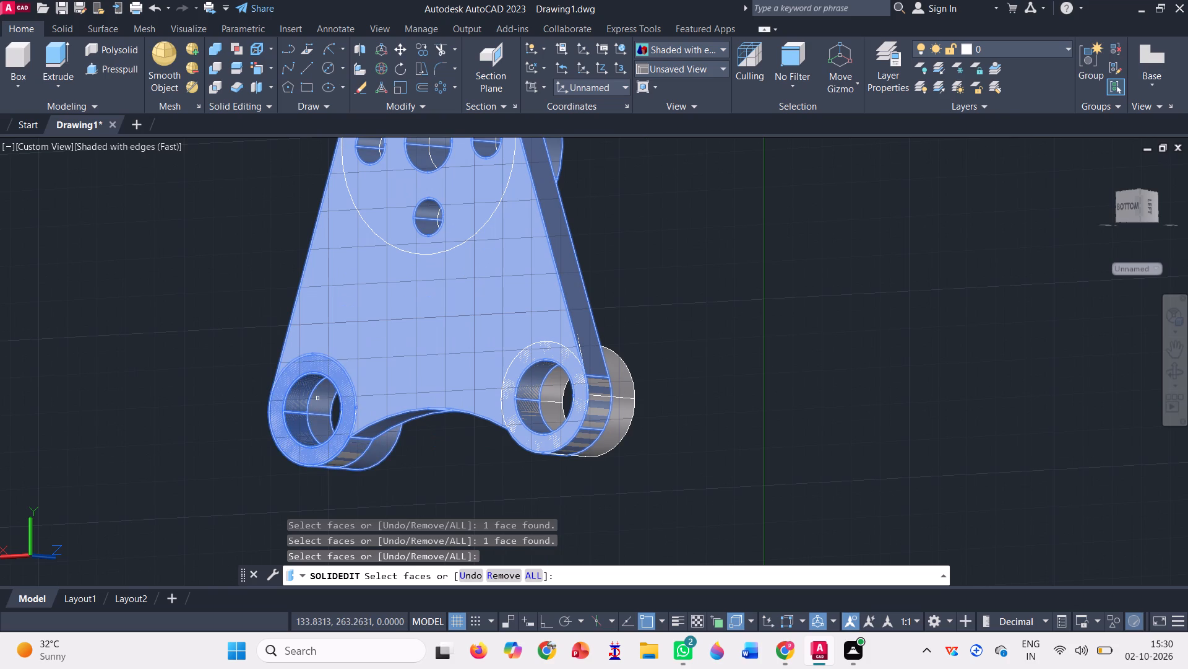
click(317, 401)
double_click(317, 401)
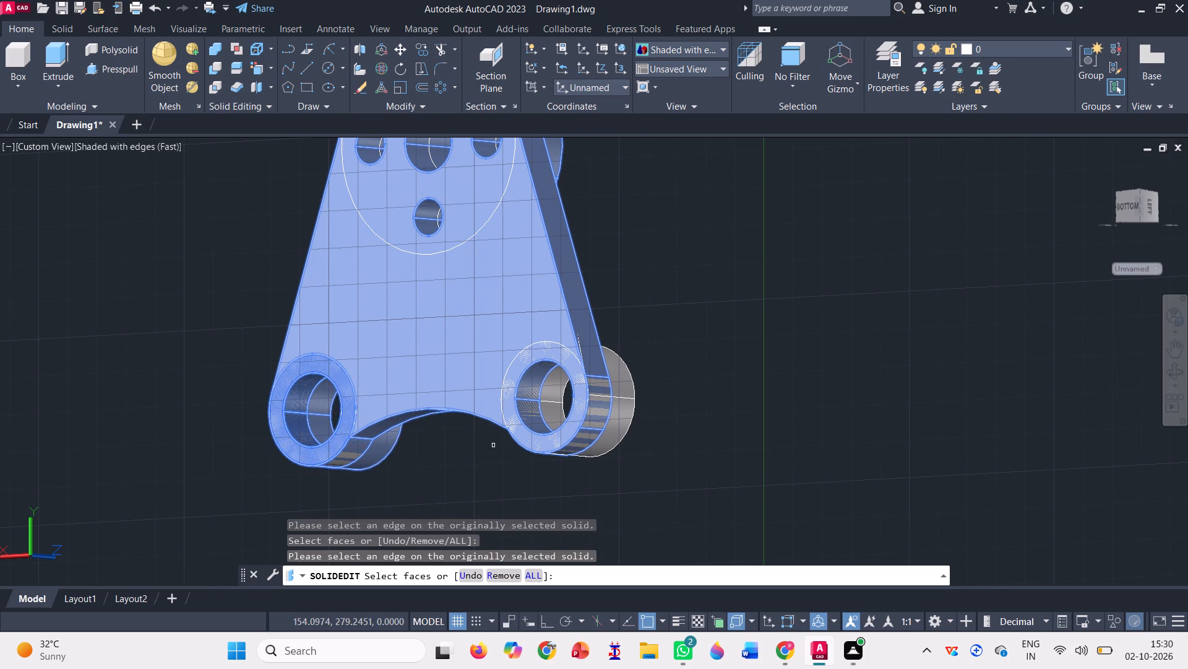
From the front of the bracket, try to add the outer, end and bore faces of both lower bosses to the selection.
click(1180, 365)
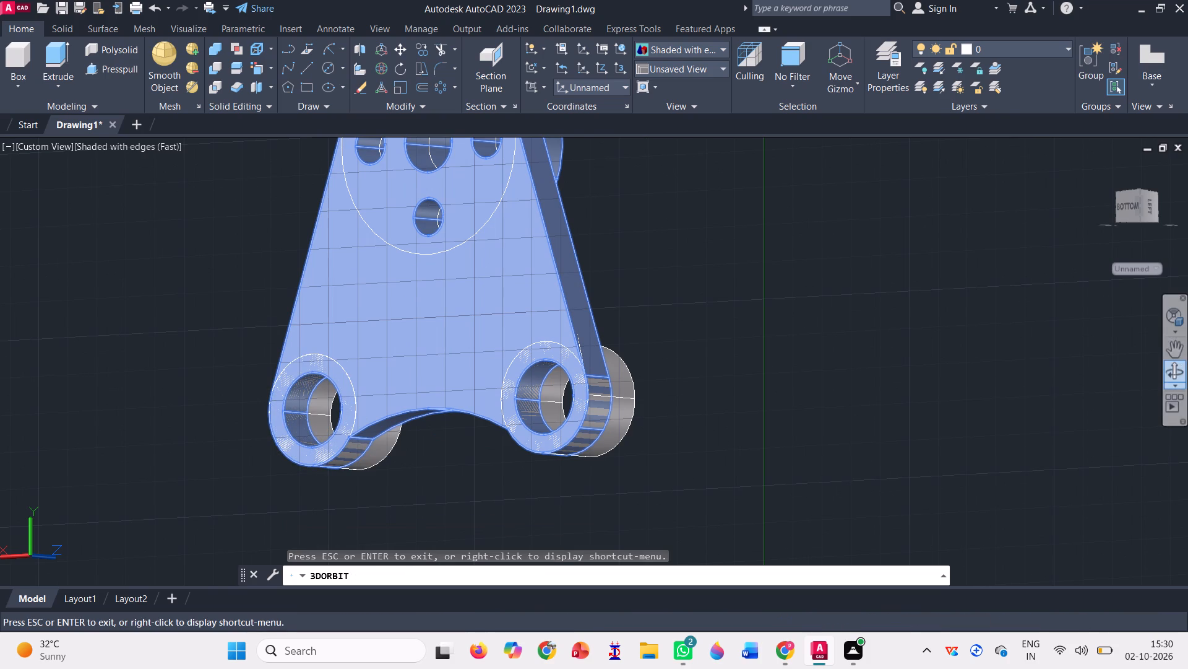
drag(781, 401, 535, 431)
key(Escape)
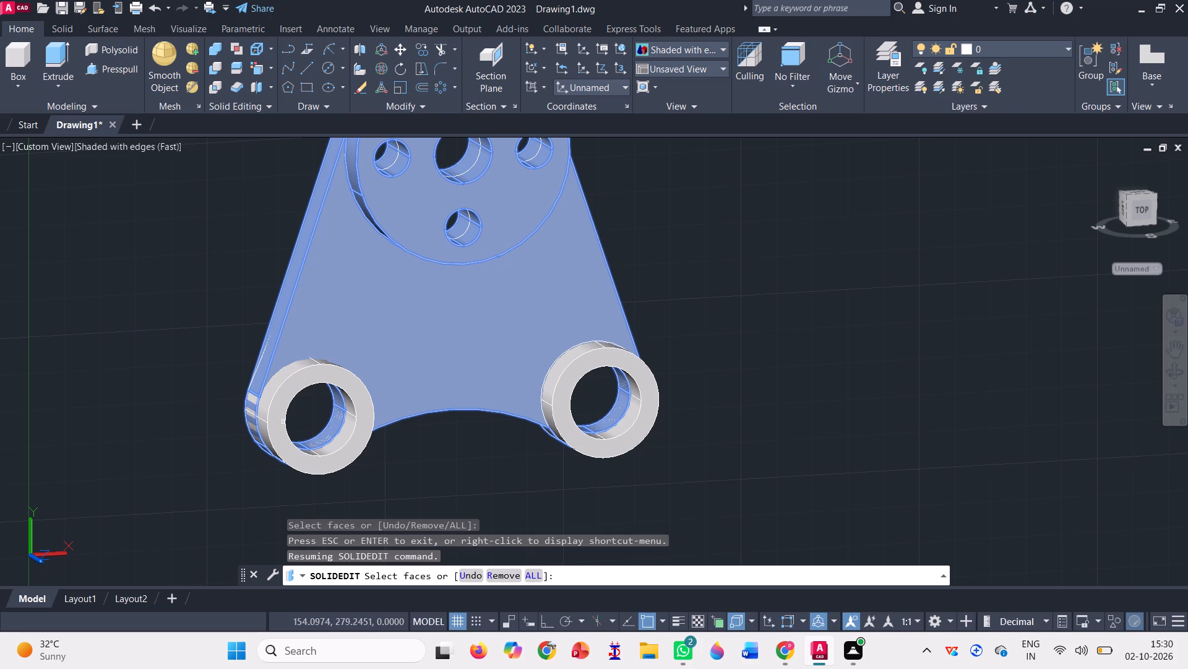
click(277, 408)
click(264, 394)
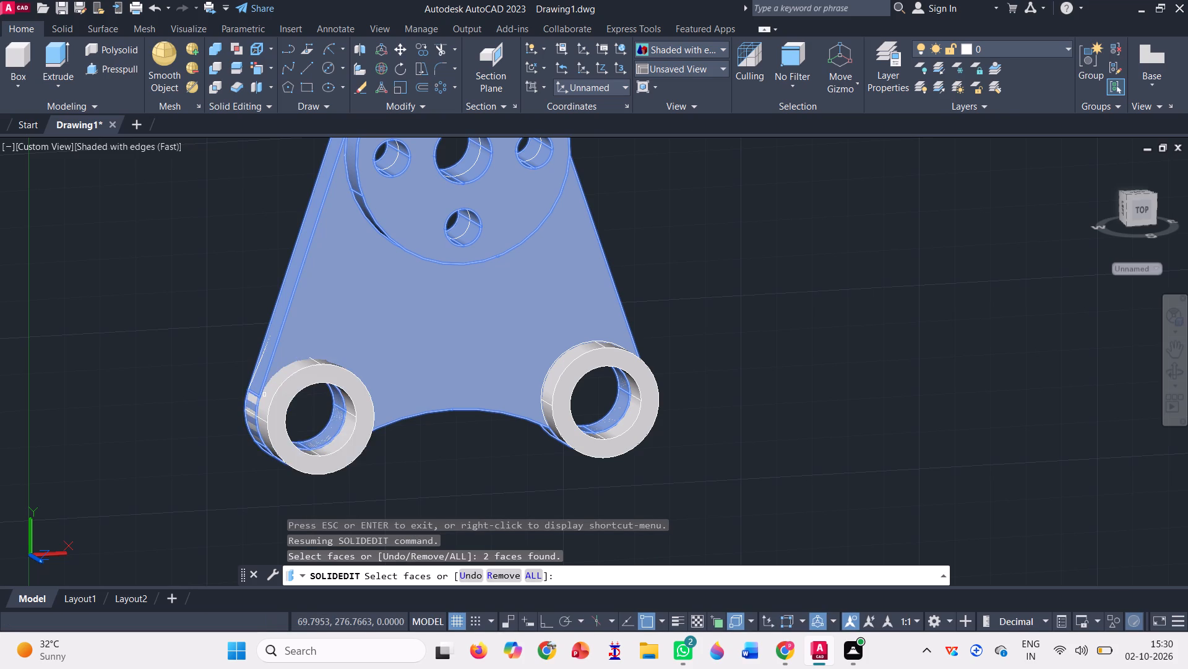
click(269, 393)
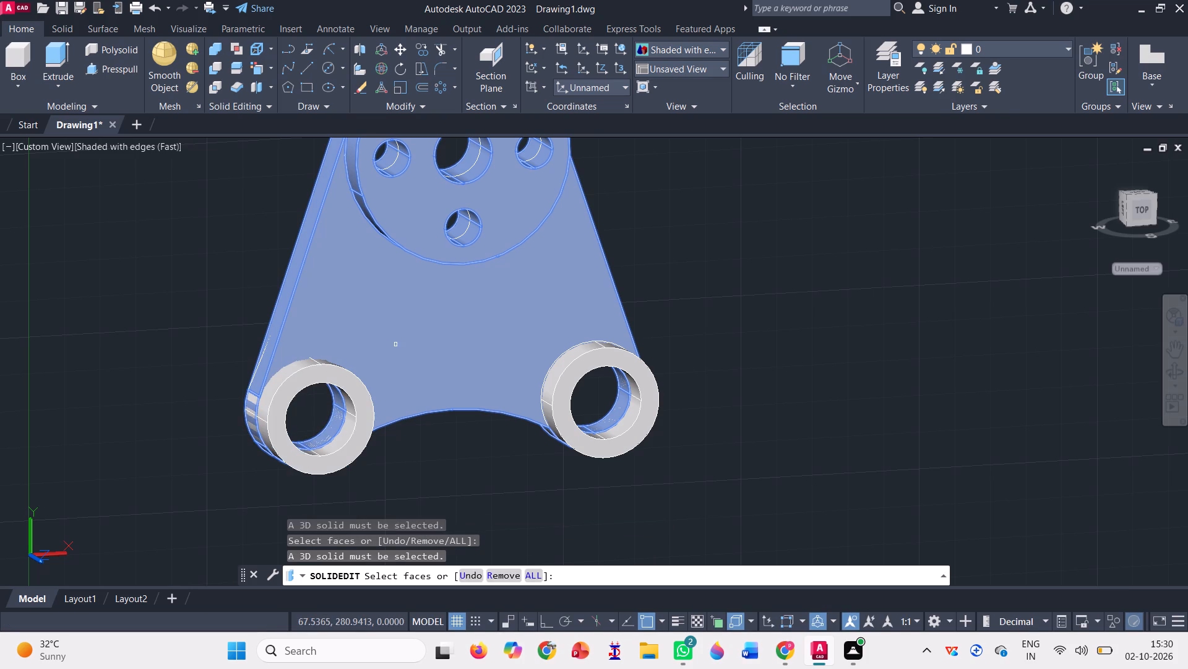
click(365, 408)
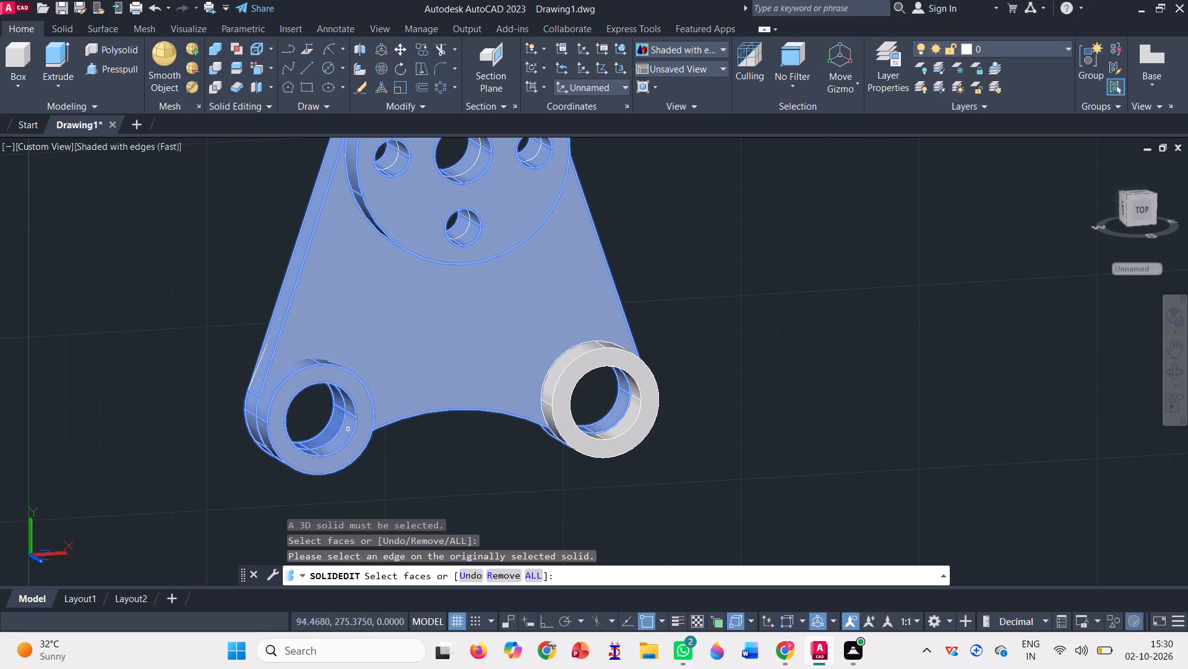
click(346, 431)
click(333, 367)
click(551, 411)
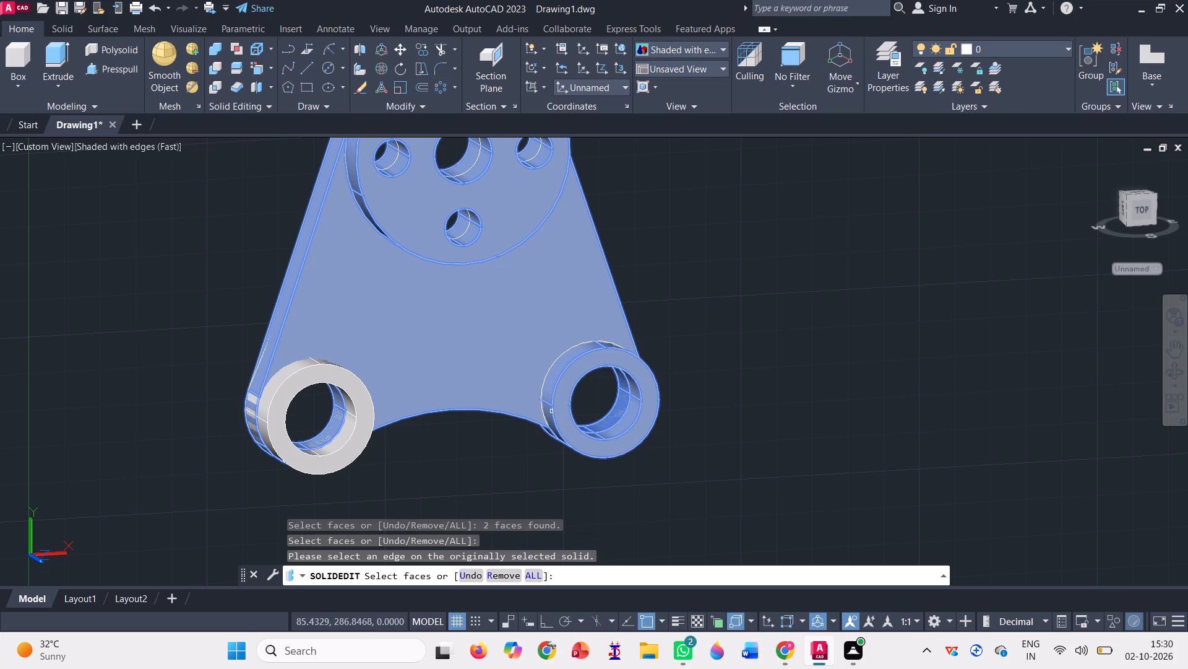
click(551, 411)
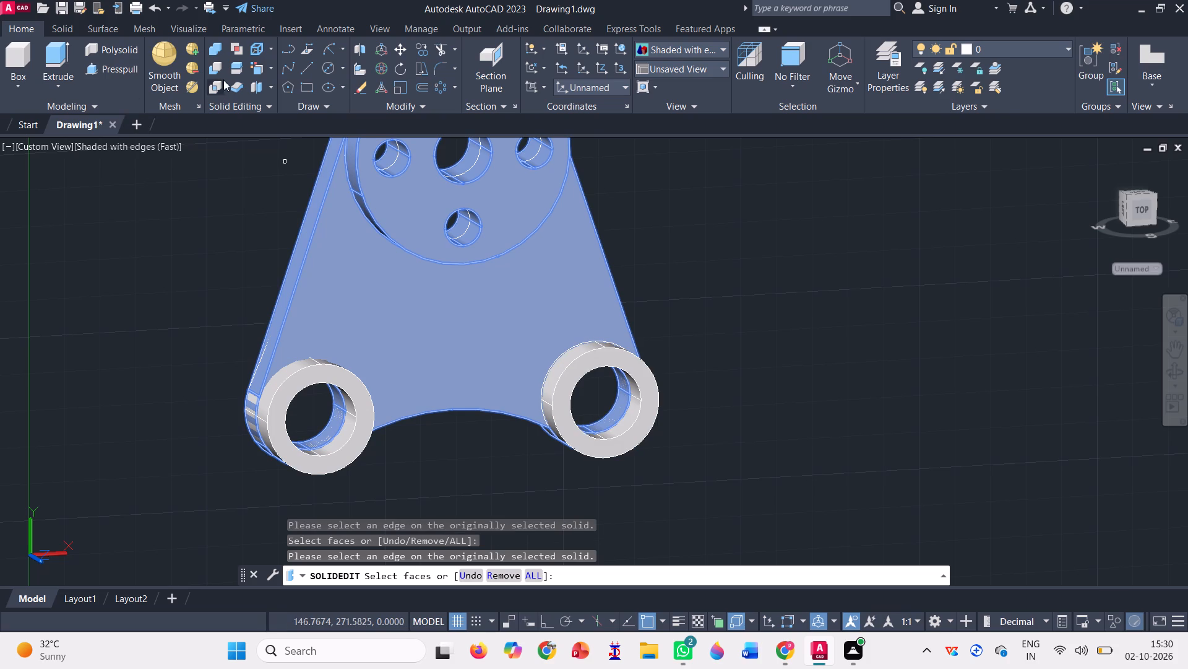
Finish the face selection and color the selected faces green, index color 3.
key(space)
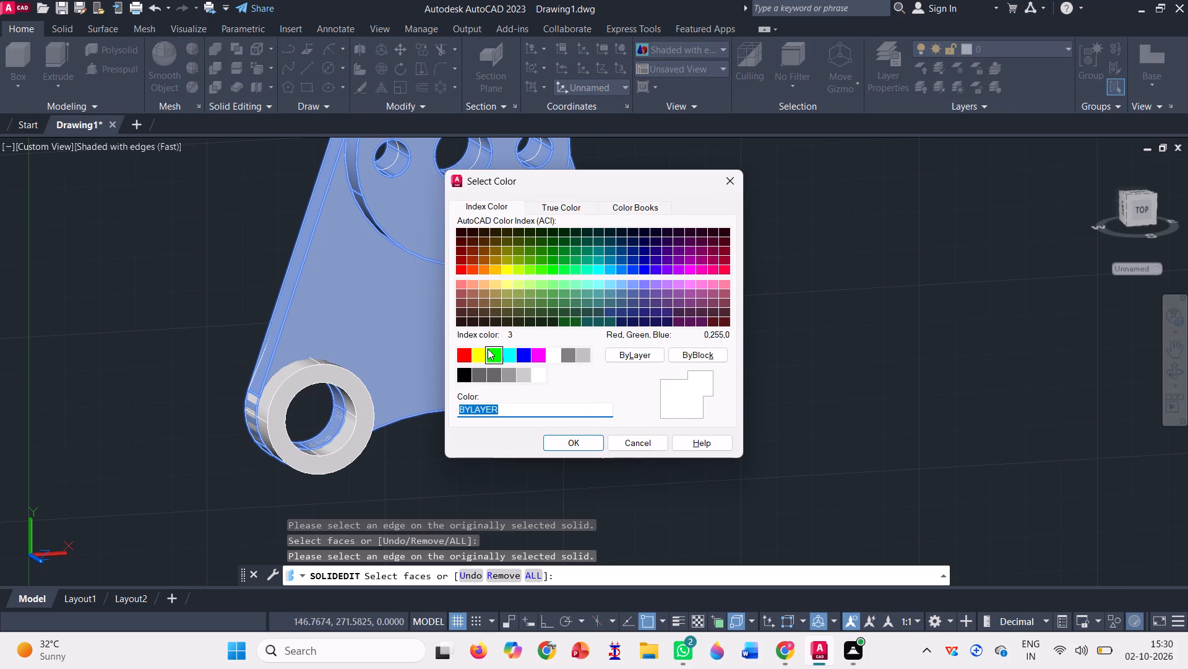
click(497, 353)
click(562, 440)
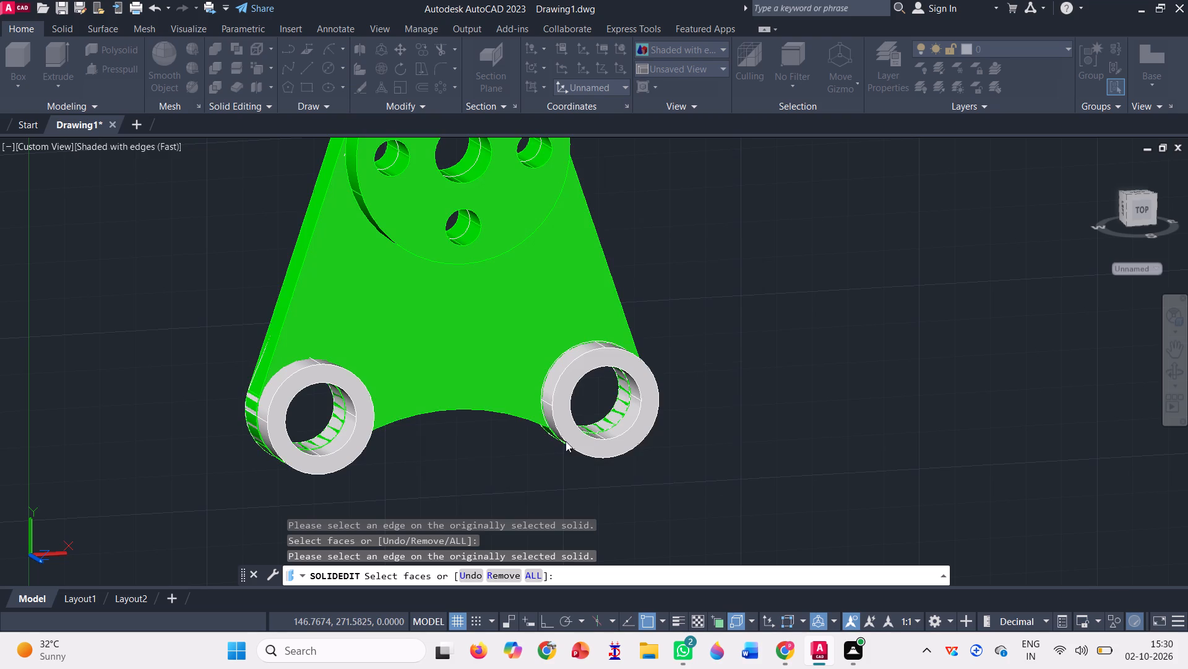
Orbit the bracket to a side view and examine the coloring of the plate, upper disc and lower bosses.
click(1171, 371)
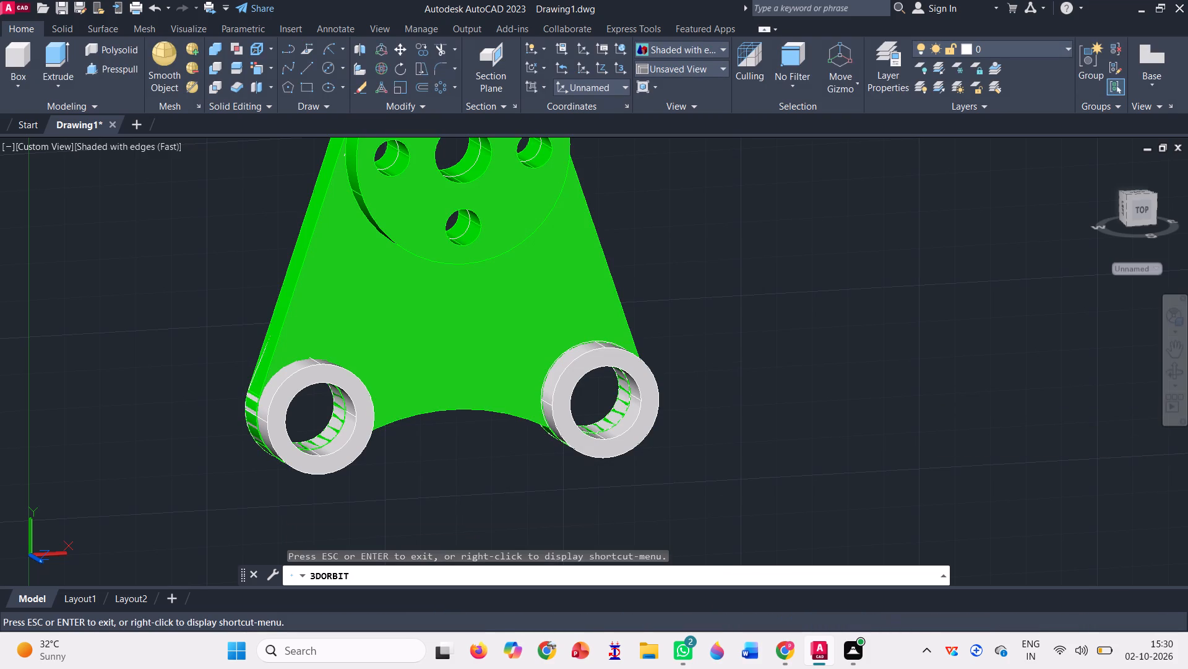
drag(190, 323, 277, 348)
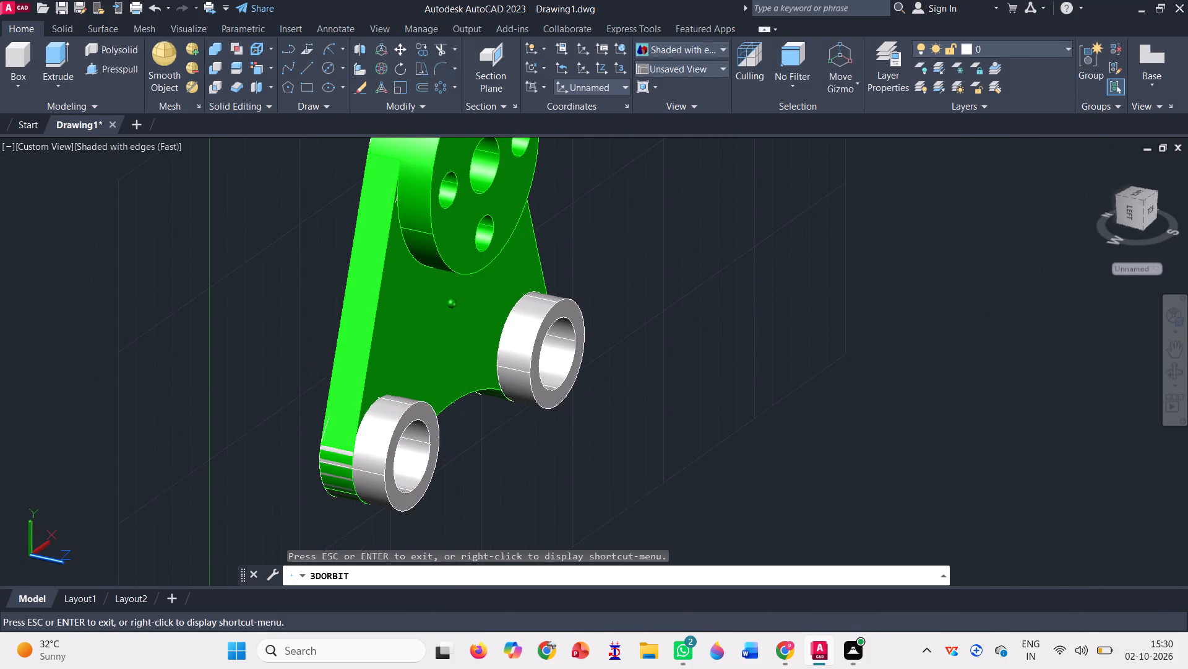
drag(277, 348, 274, 331)
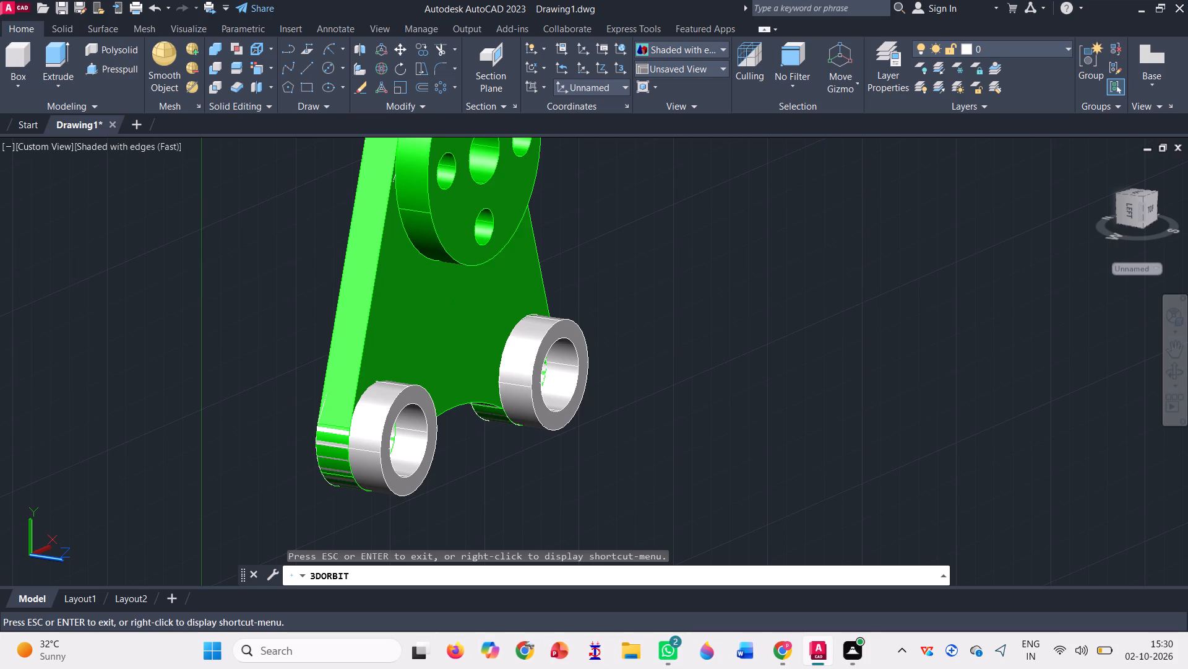
scroll(644, 440, down, 2)
scroll(646, 377, down, 2)
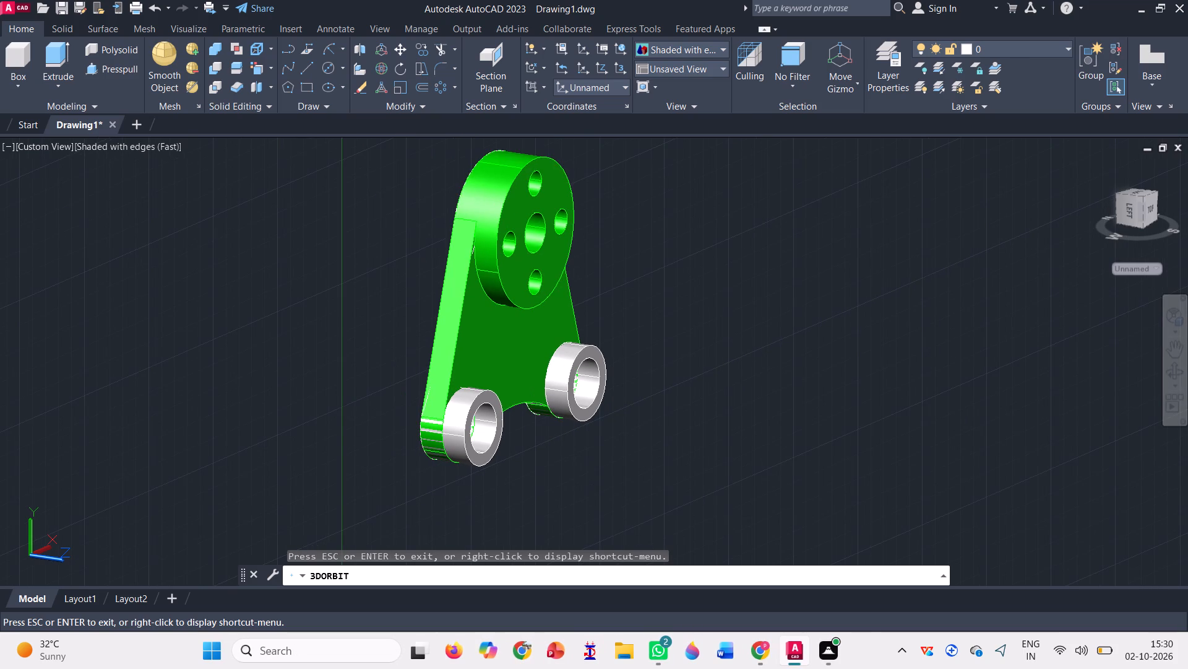
scroll(567, 147, up, 1)
scroll(605, 274, down, 1)
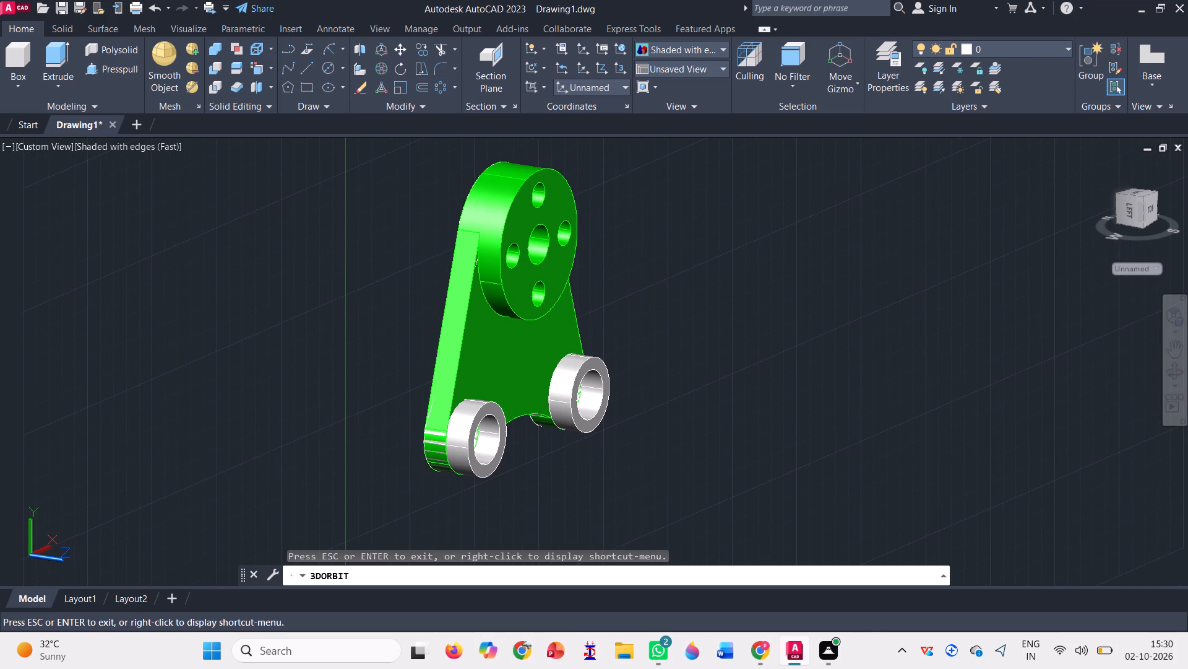
scroll(641, 435, down, 1)
scroll(587, 214, up, 1)
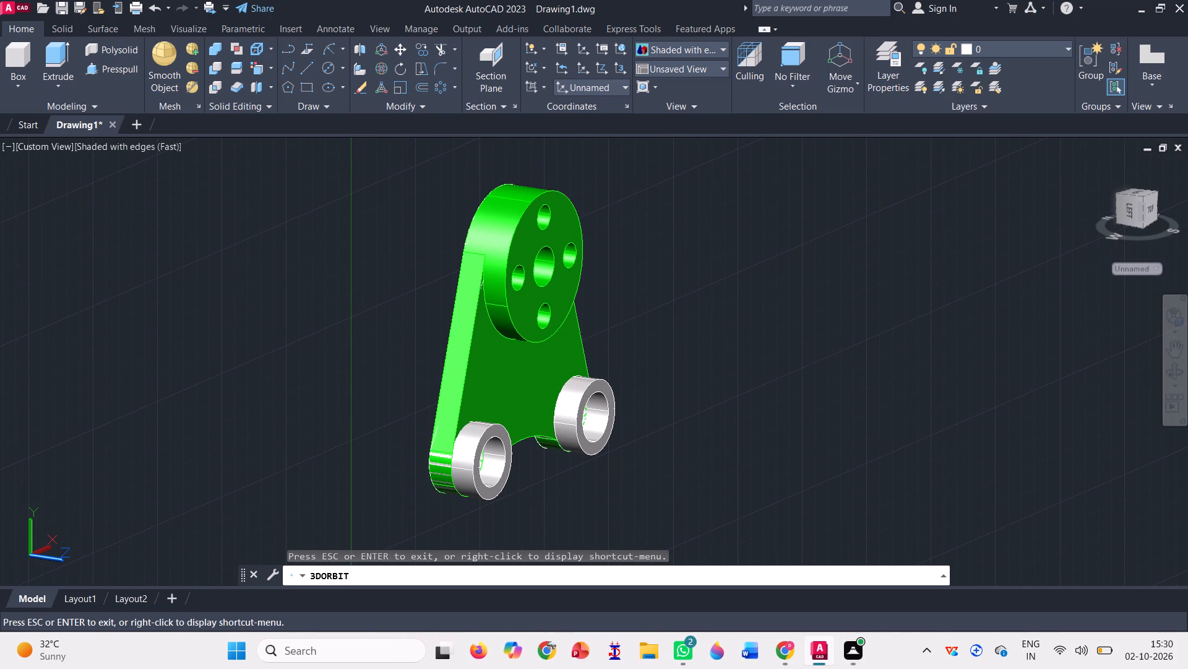
key(Escape)
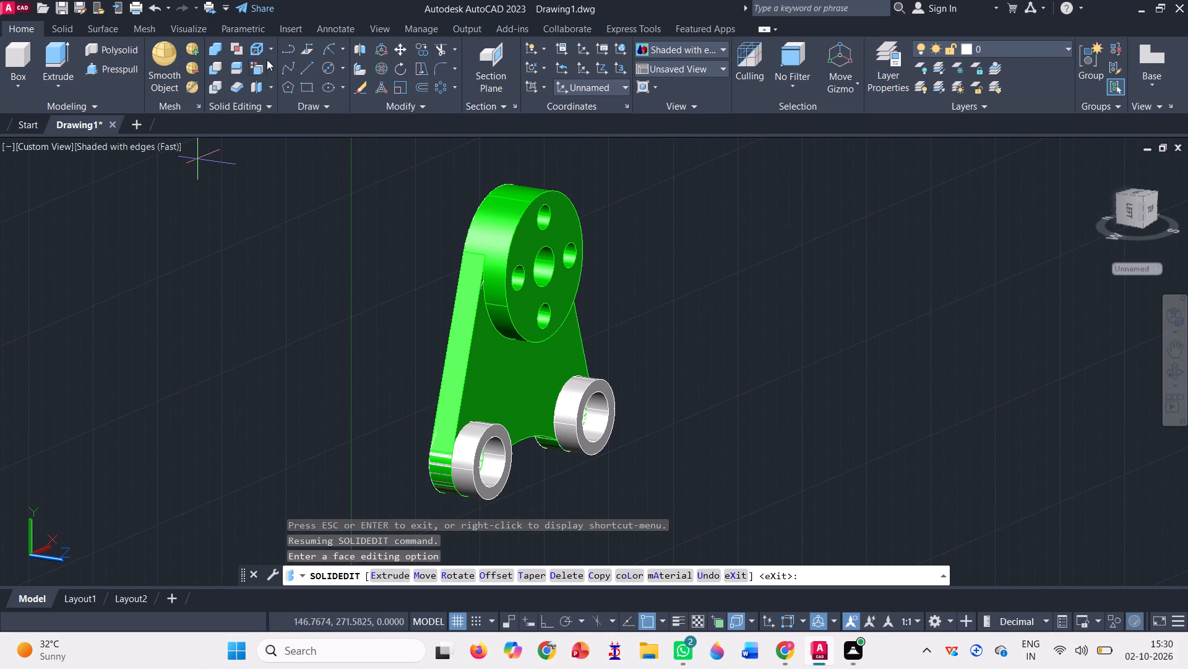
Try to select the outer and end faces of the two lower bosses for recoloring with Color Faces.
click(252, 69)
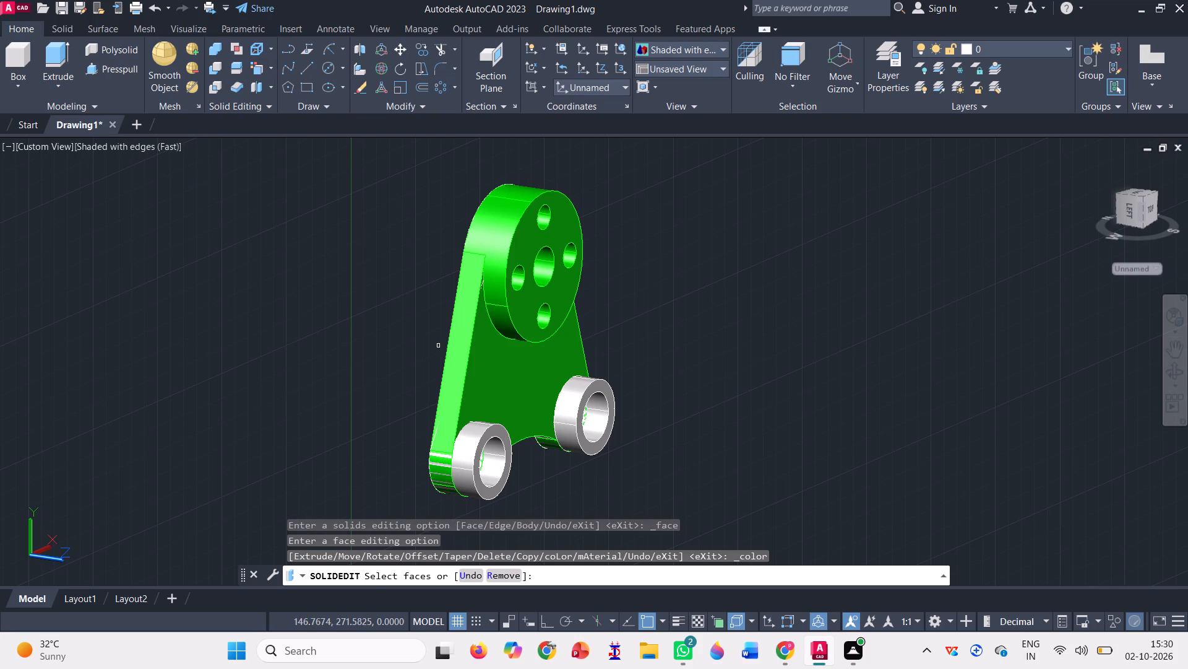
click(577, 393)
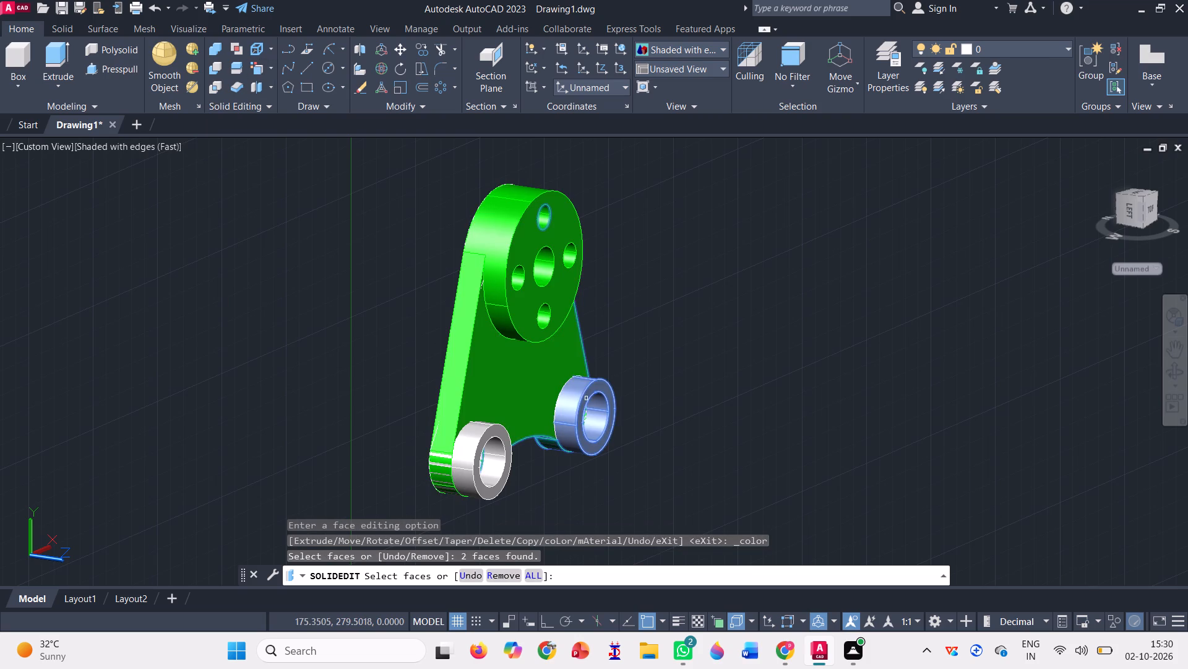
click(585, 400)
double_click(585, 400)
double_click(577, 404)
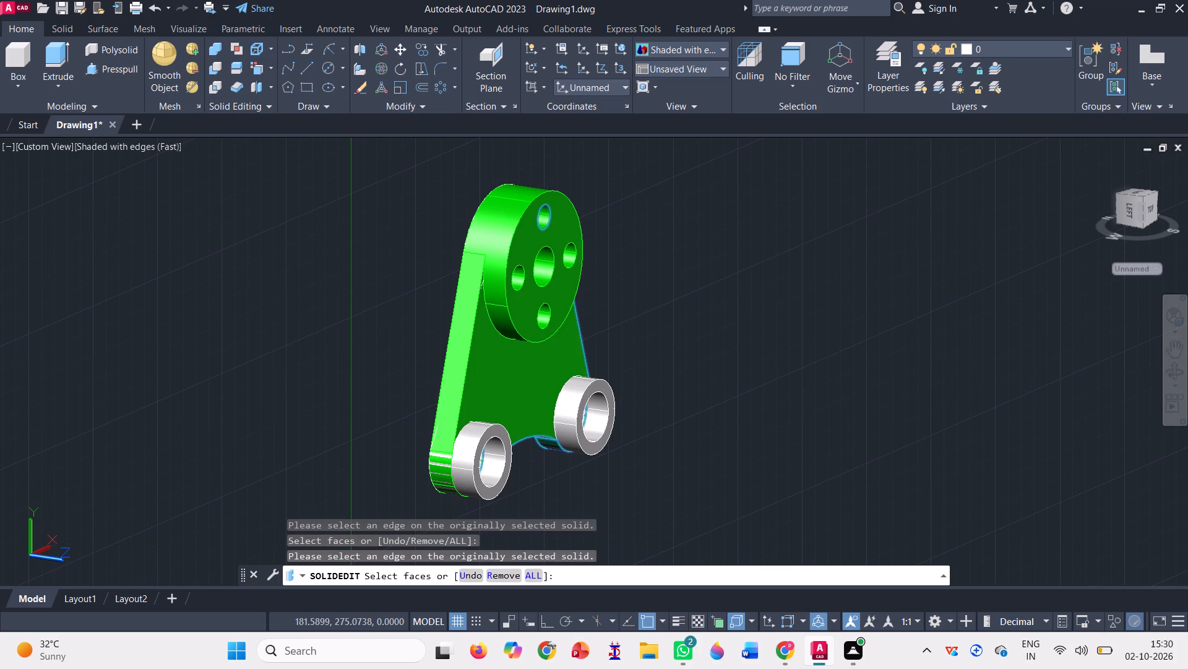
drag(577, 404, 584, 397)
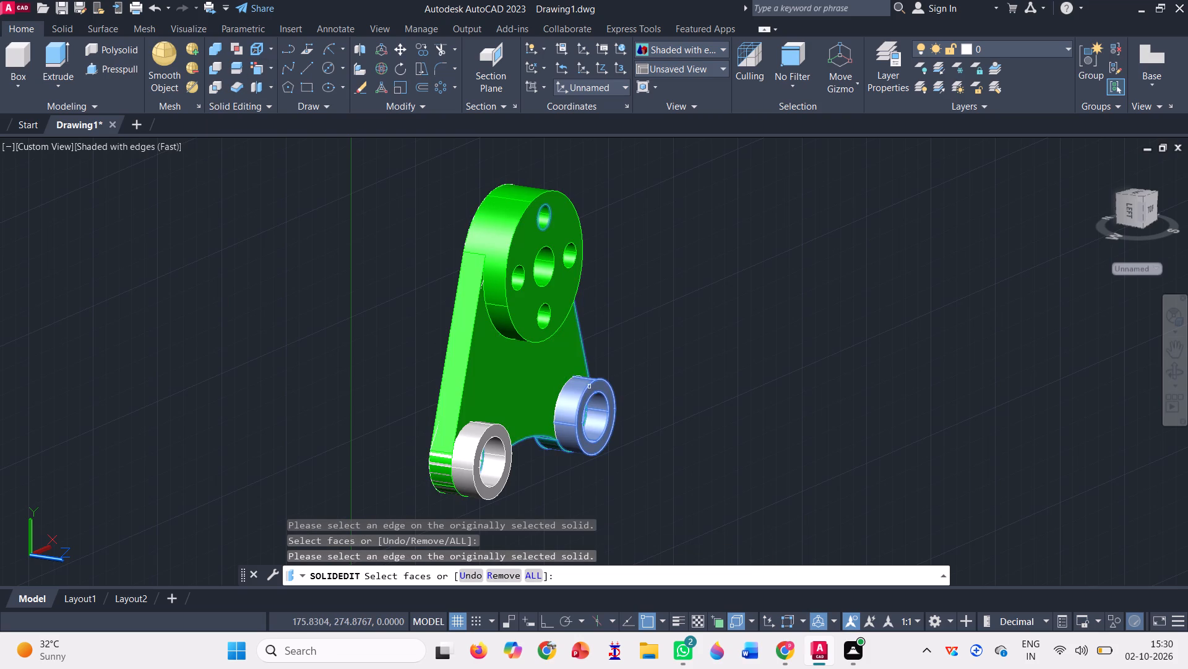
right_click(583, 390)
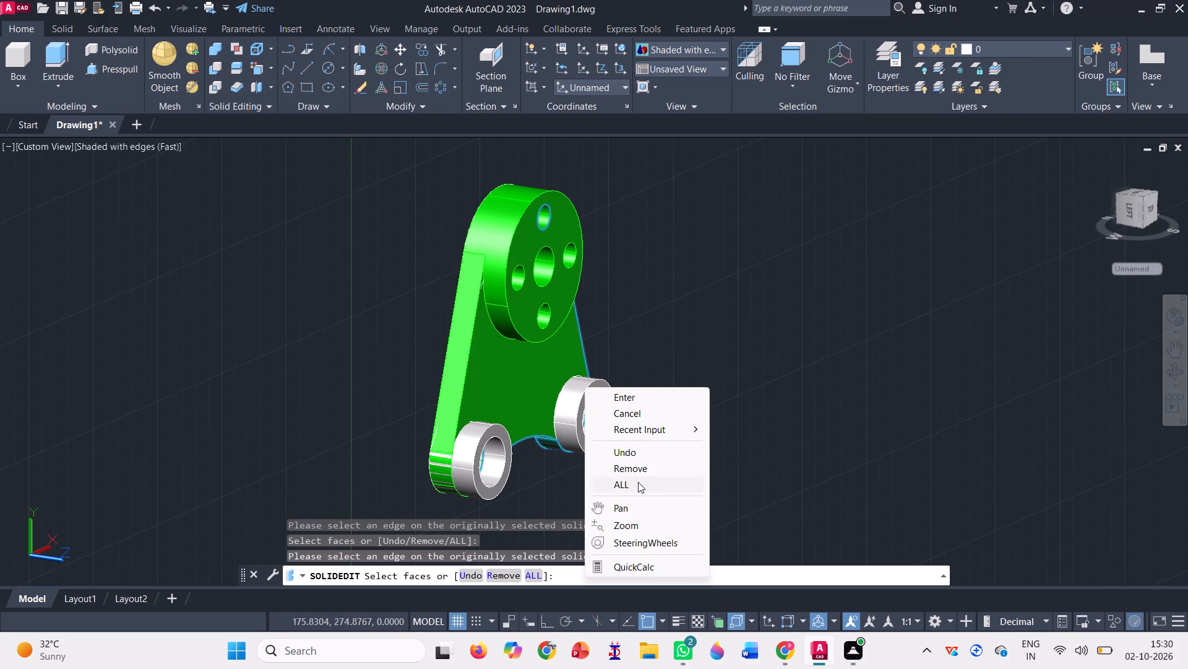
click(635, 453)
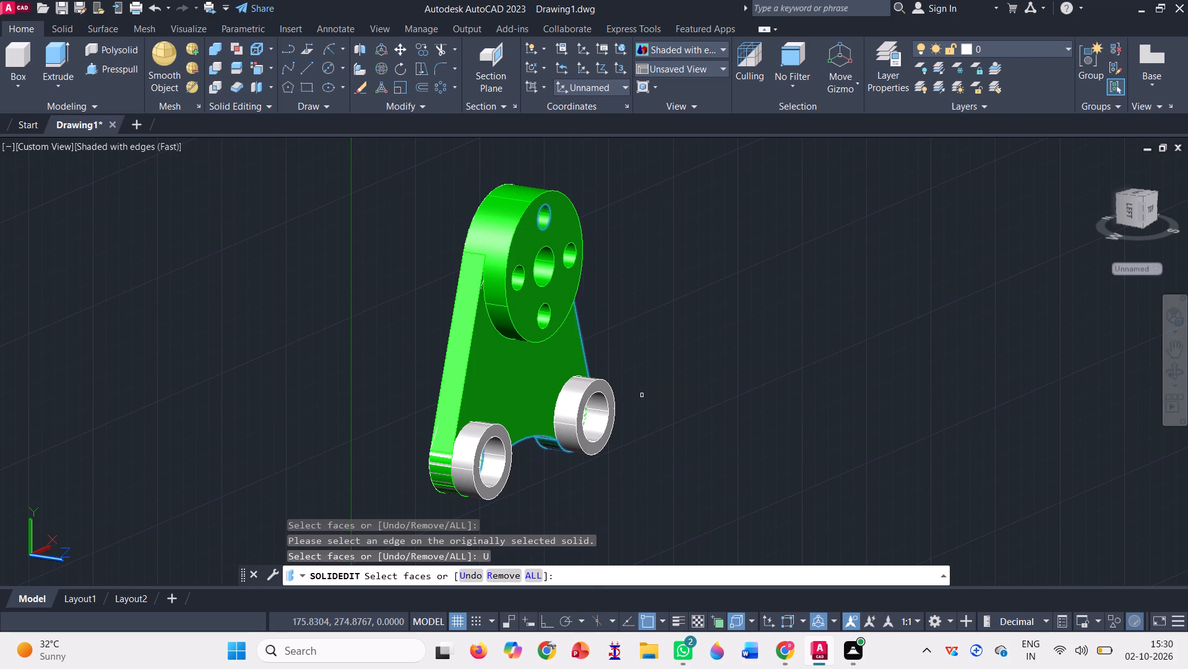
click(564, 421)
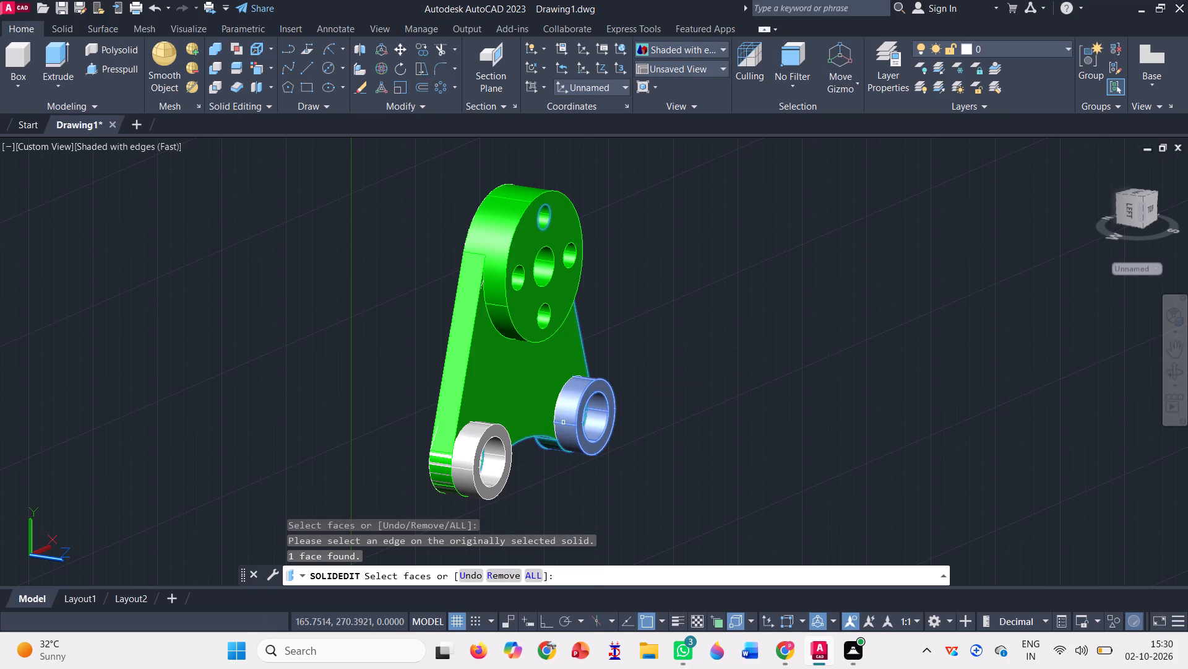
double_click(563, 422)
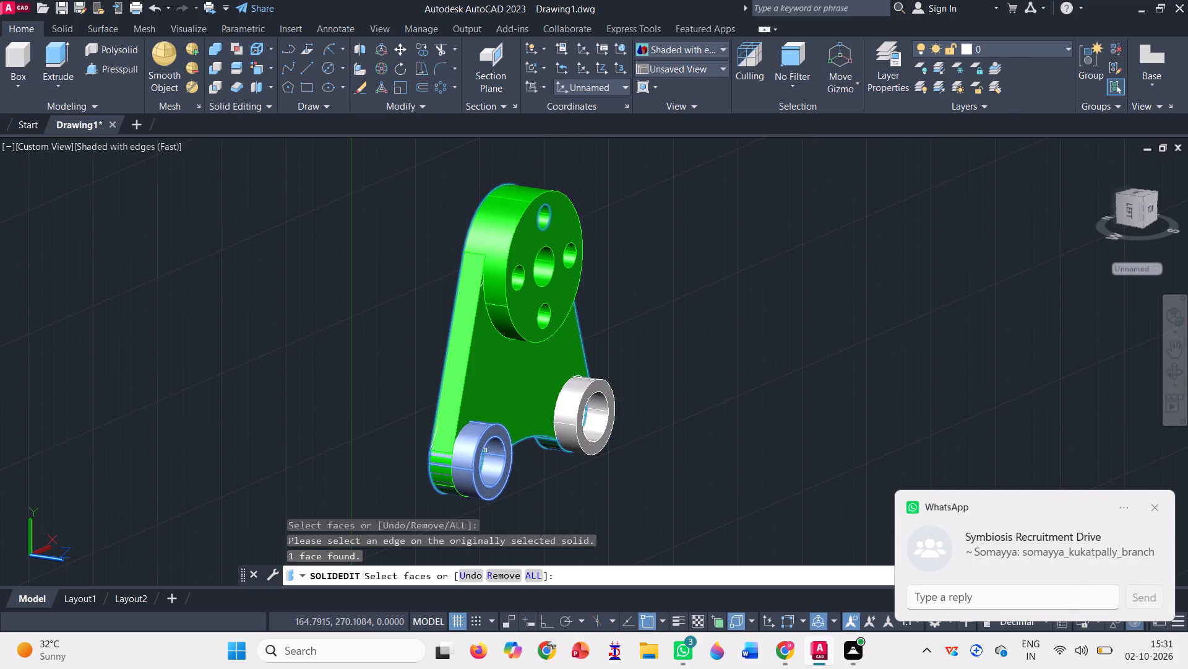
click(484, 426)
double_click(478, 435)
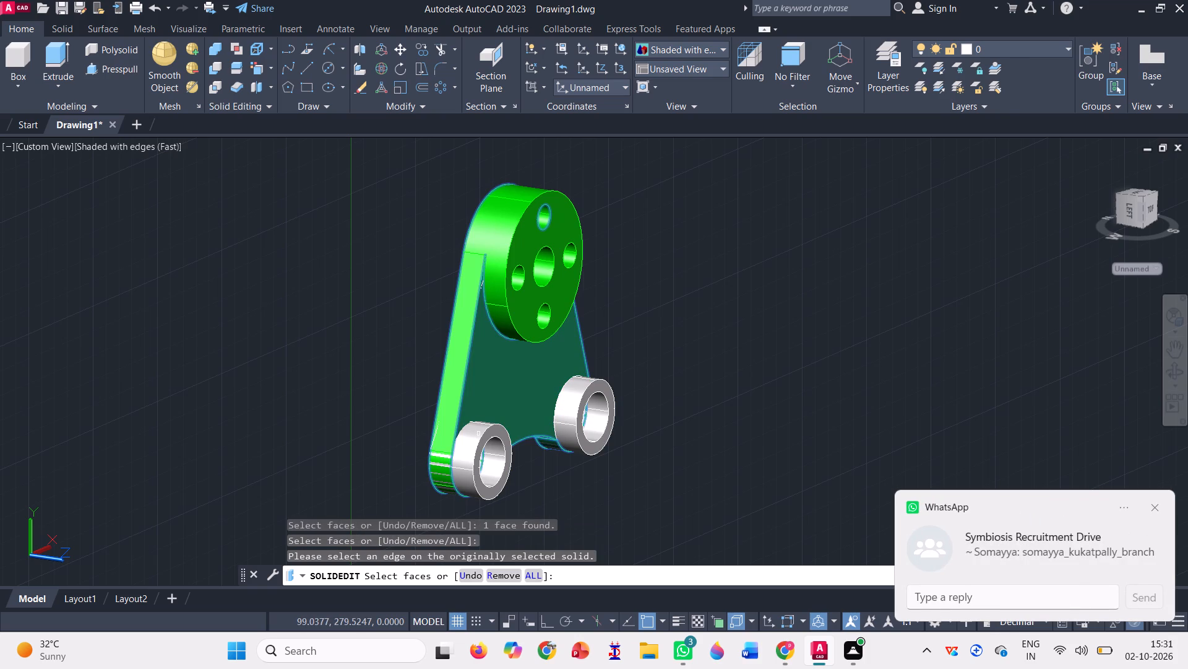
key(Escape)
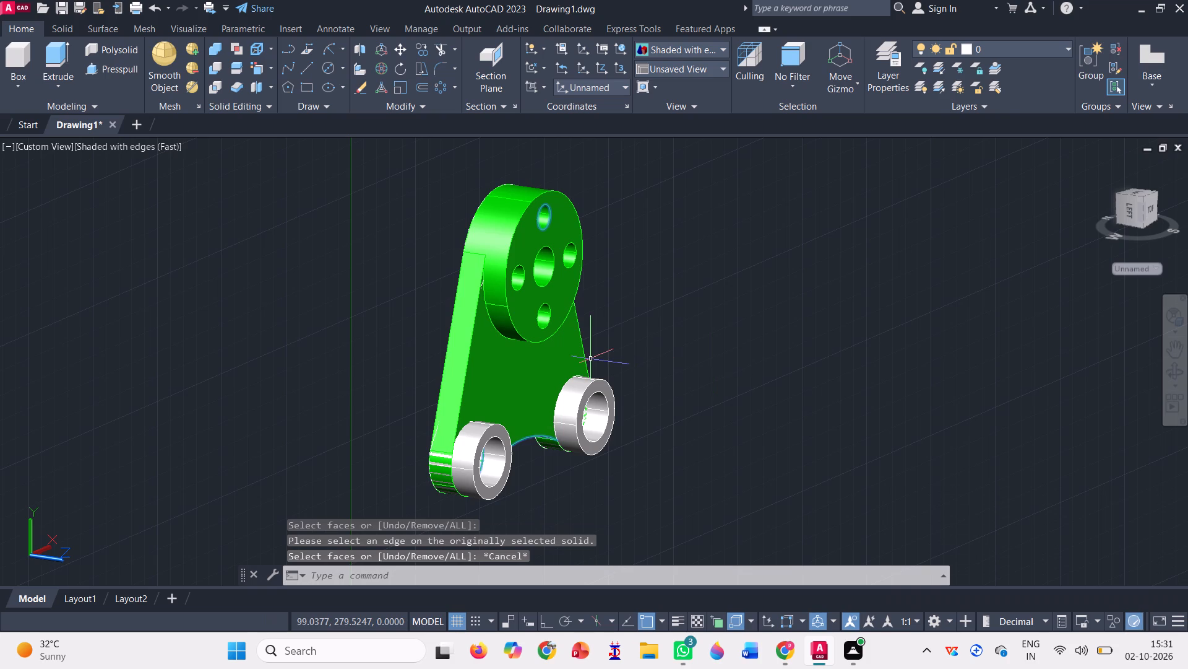
Erase the two uncolored boss solids at the lower corners of the bracket.
click(478, 434)
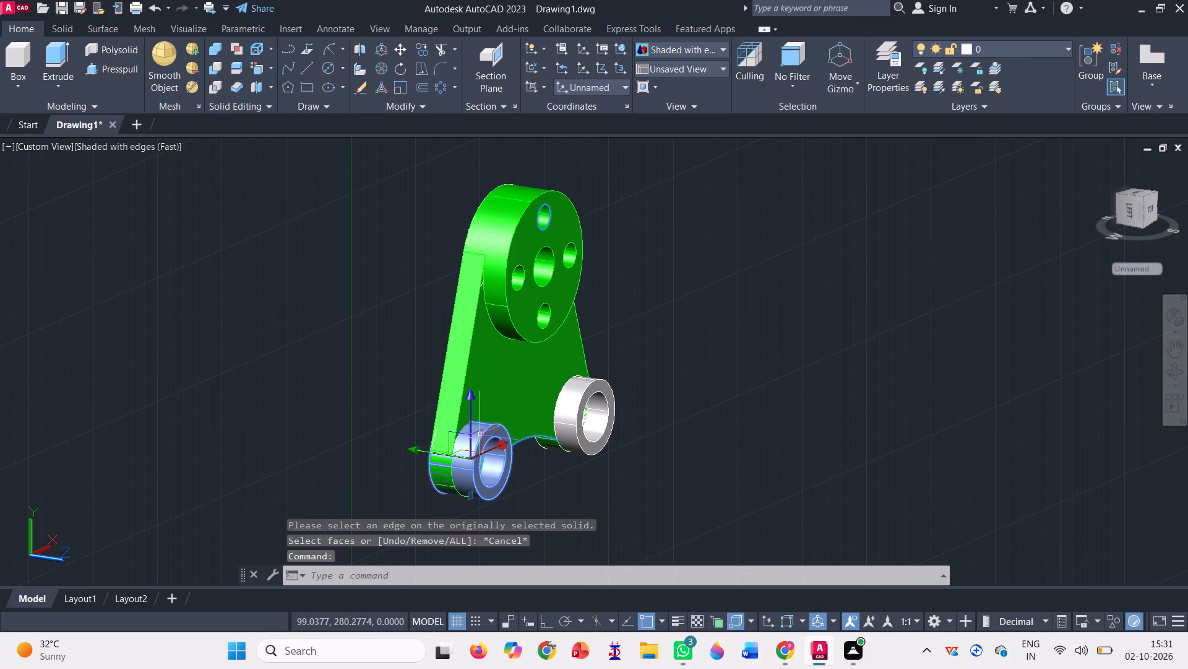
key(Delete)
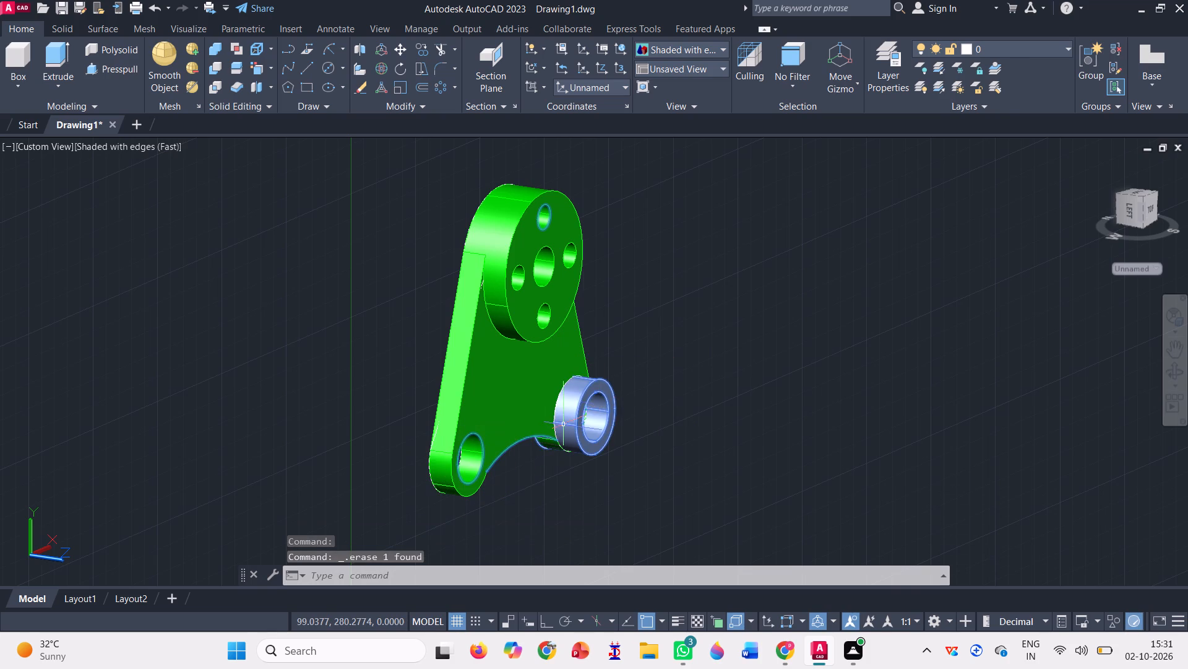
click(576, 416)
key(Delete)
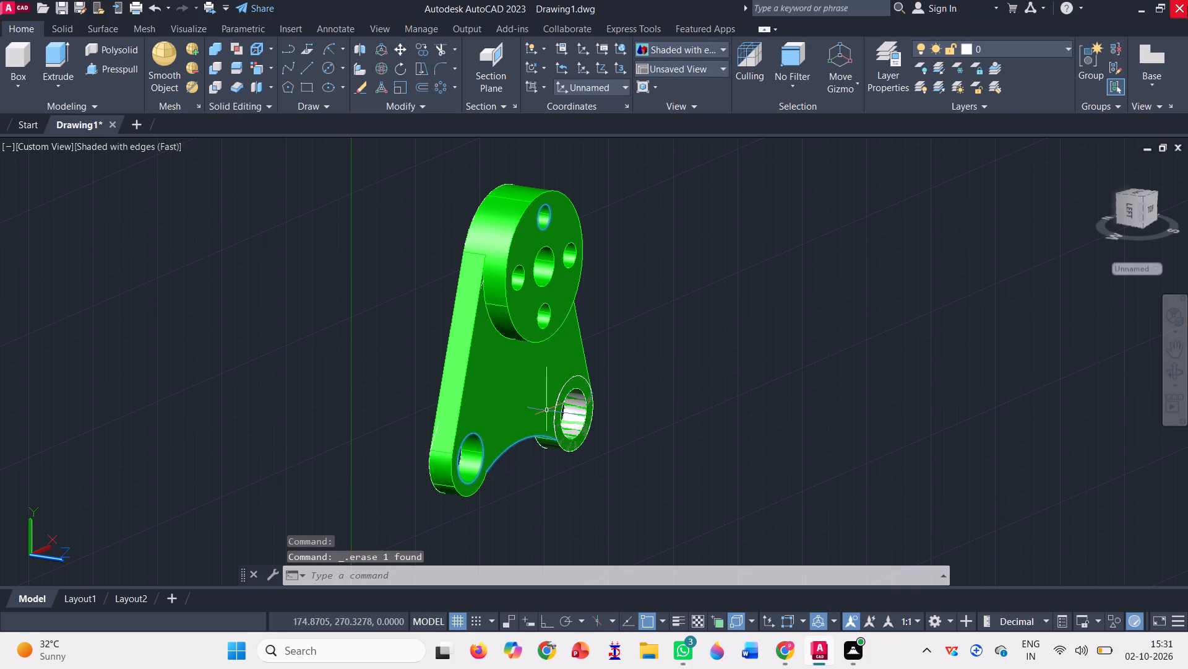
Erase the remaining uncolored ring-shaped solid overlapping the plate around its lower-right hole.
click(1181, 365)
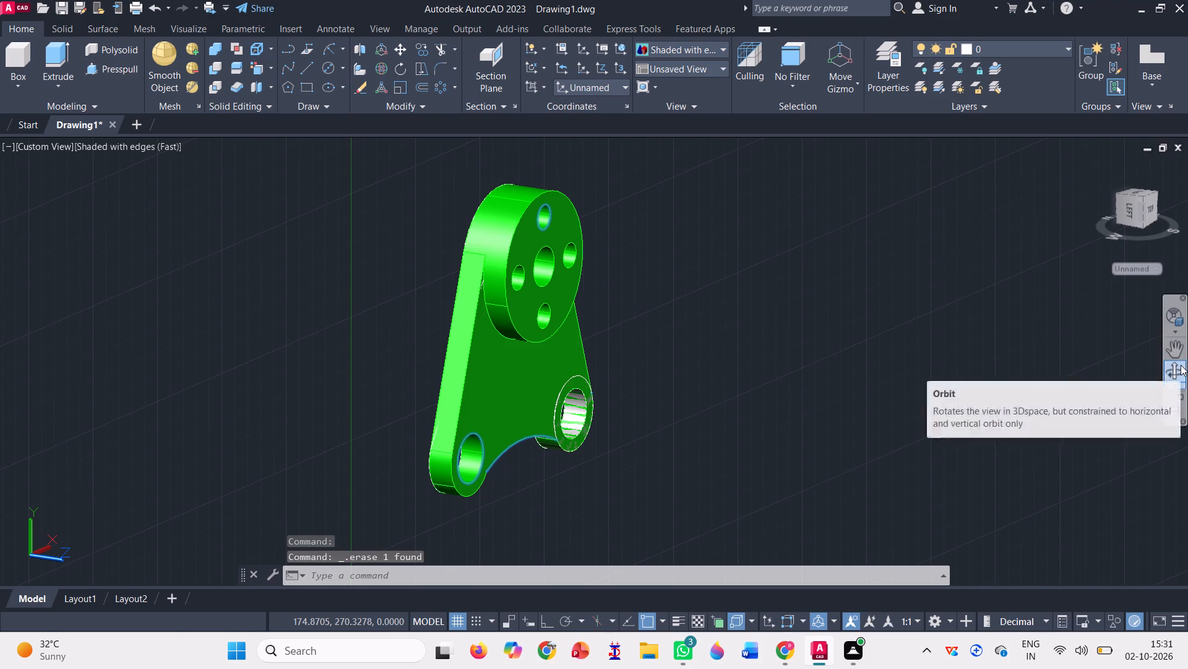
drag(851, 306, 716, 274)
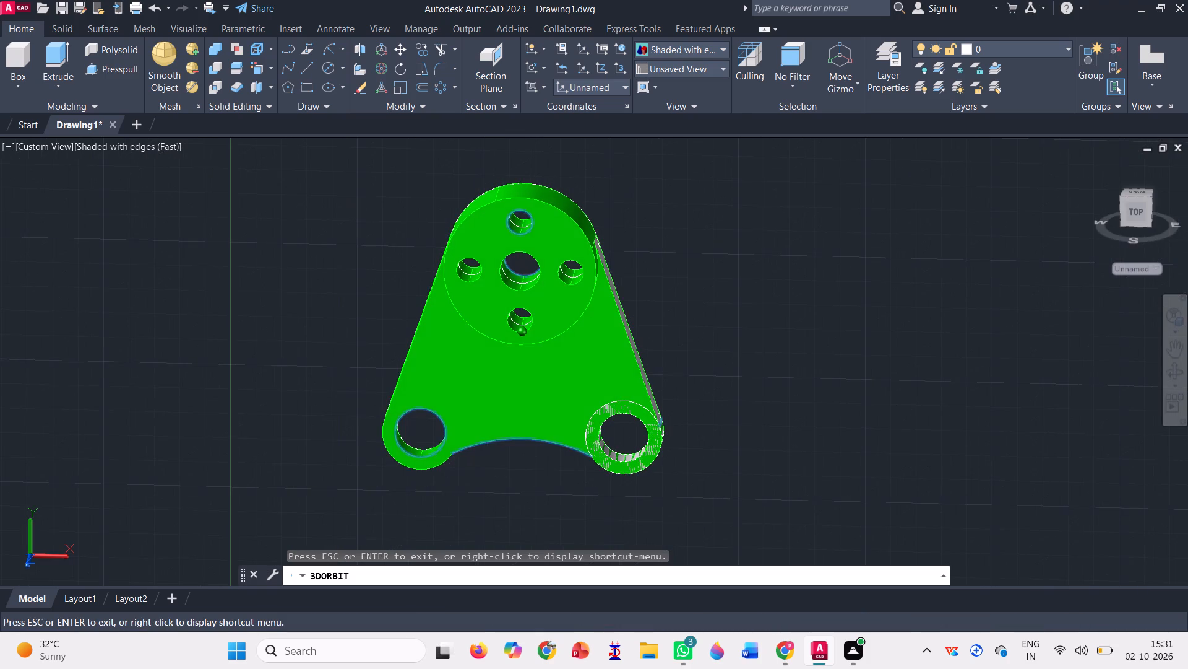
drag(716, 274, 819, 324)
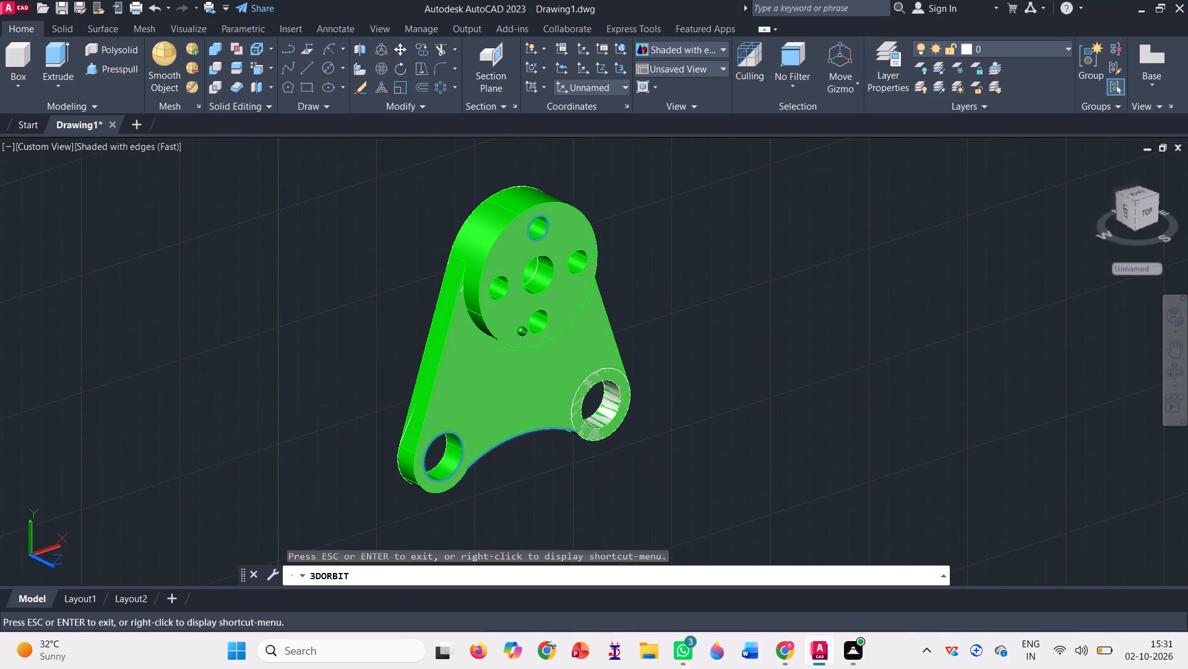
drag(819, 324, 869, 310)
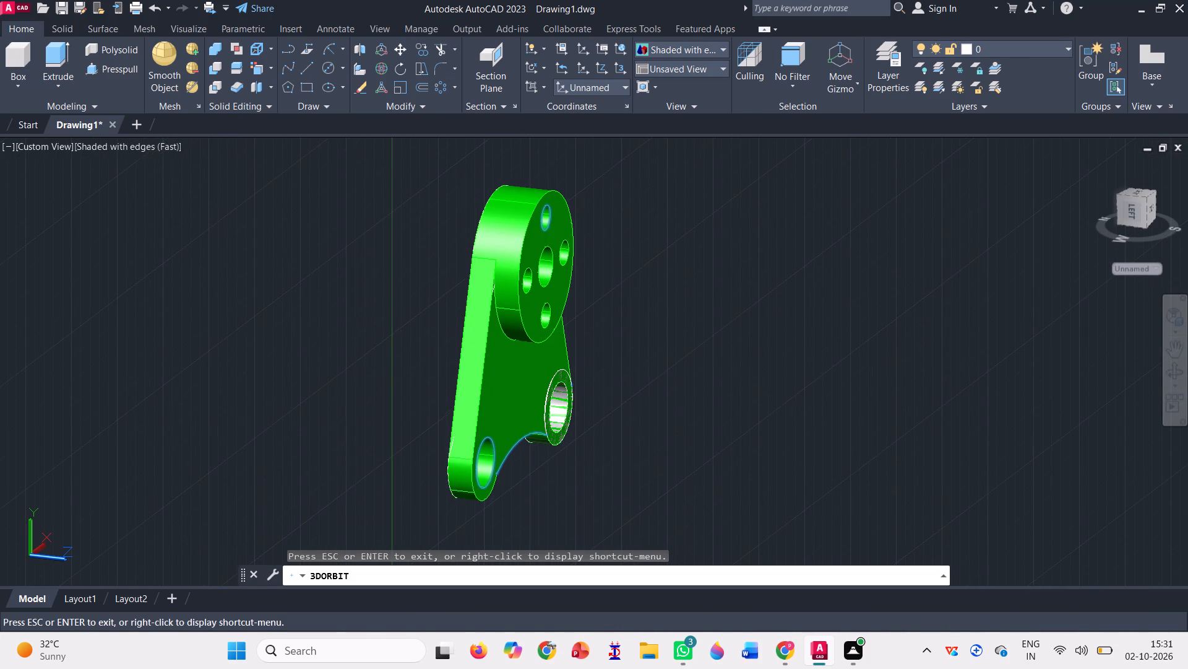
key(Escape)
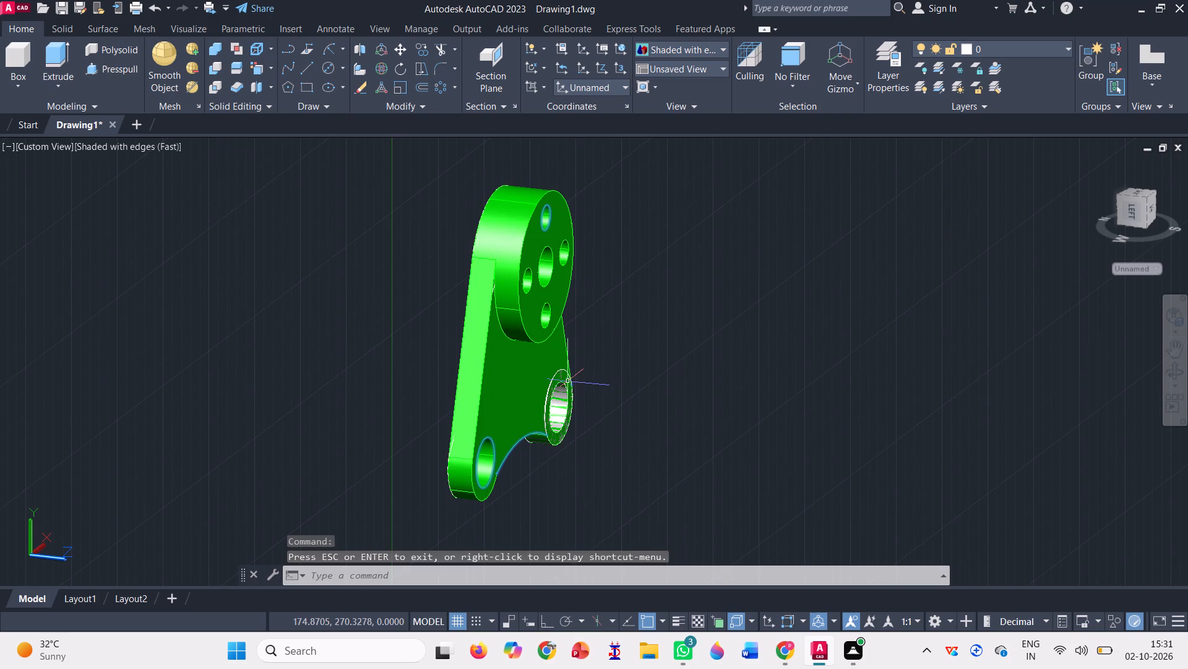
click(567, 380)
key(Escape)
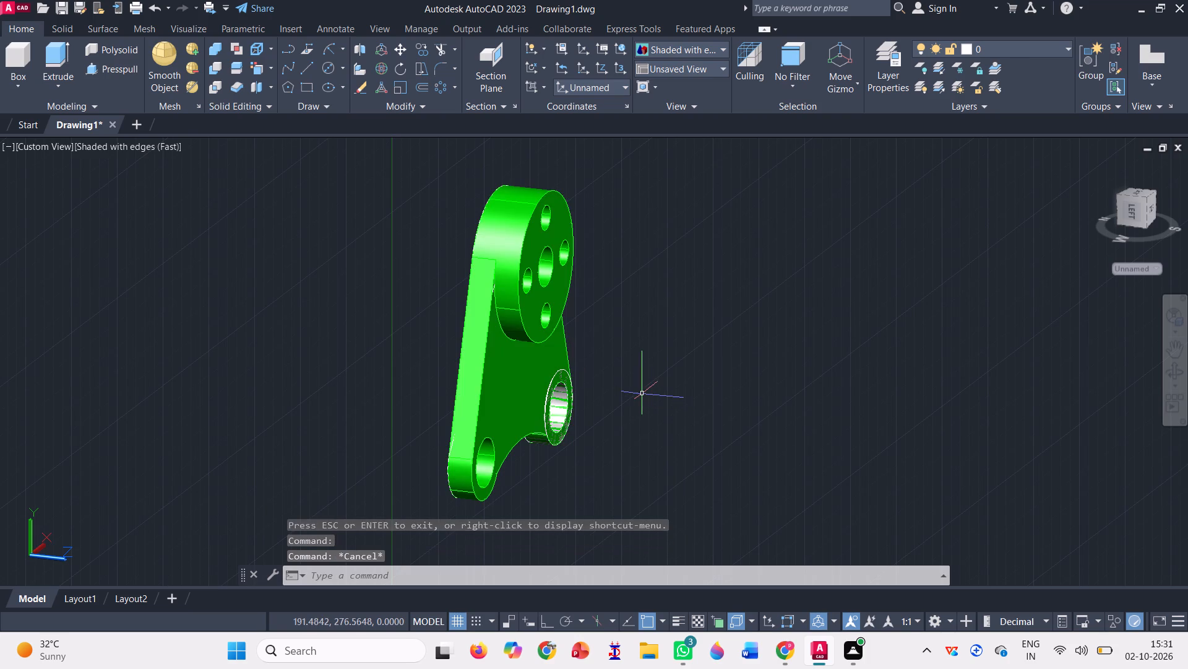
scroll(575, 414, up, 6)
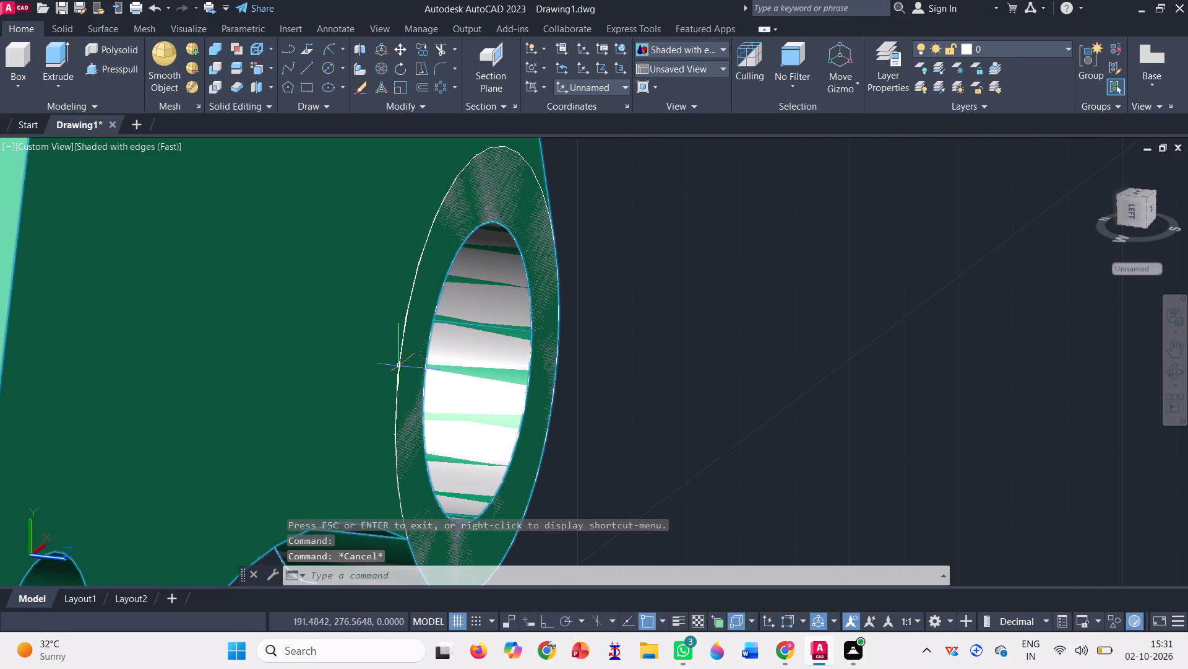
click(398, 365)
click(404, 351)
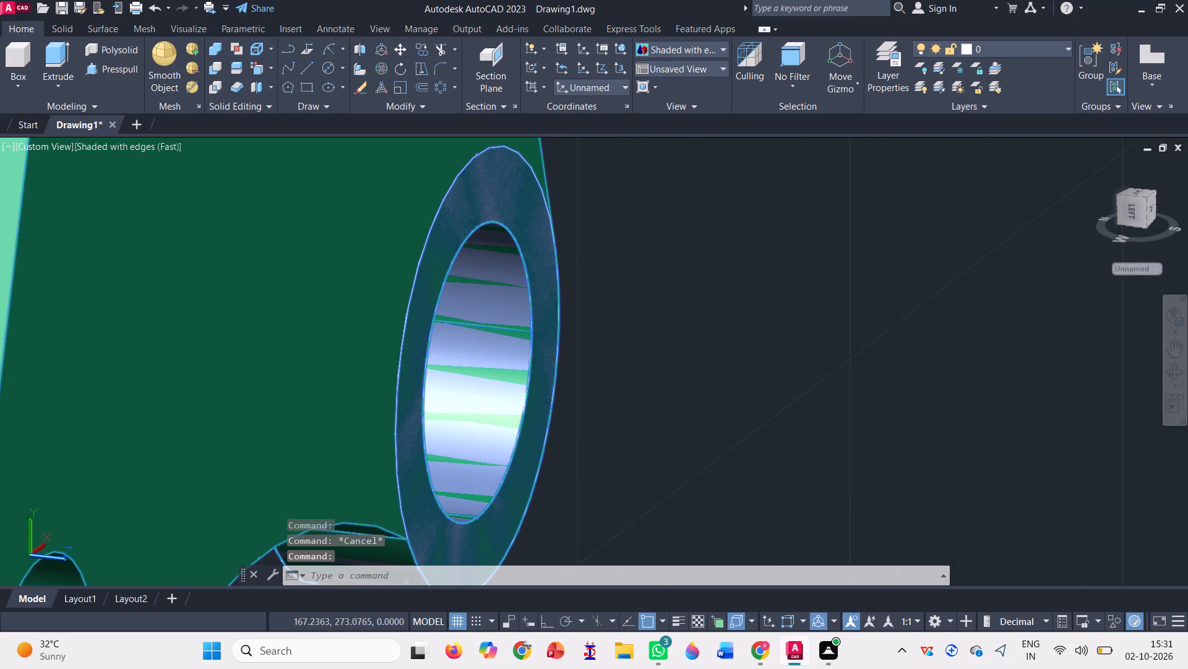
scroll(694, 317, down, 4)
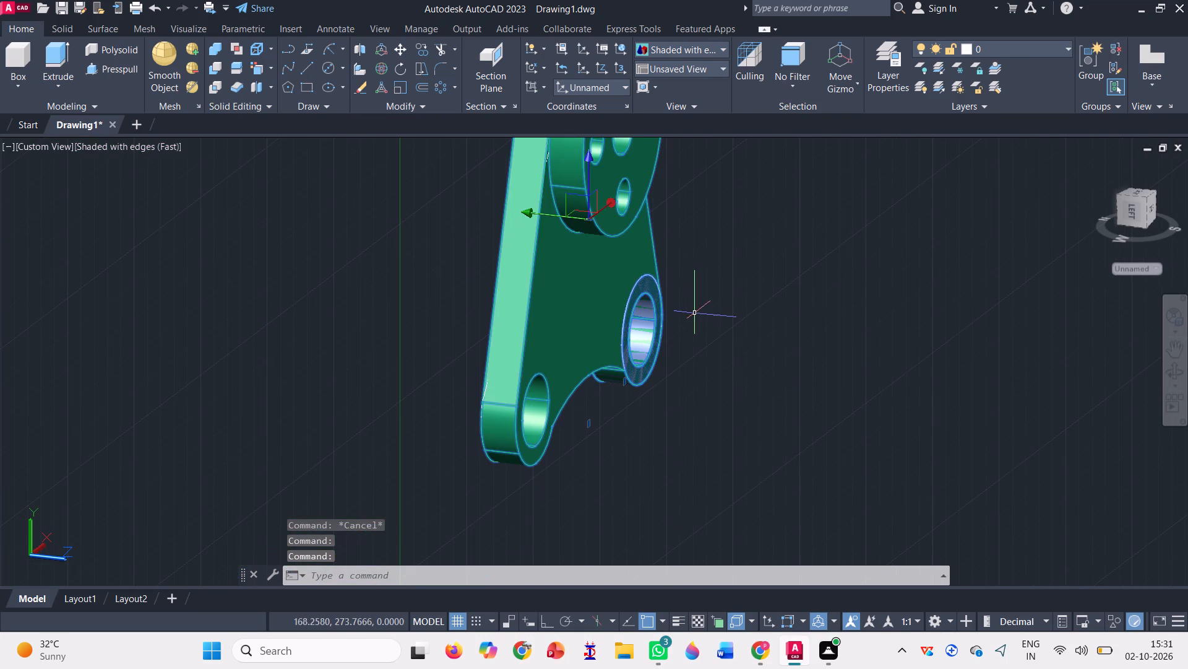
key(Escape)
scroll(661, 302, up, 8)
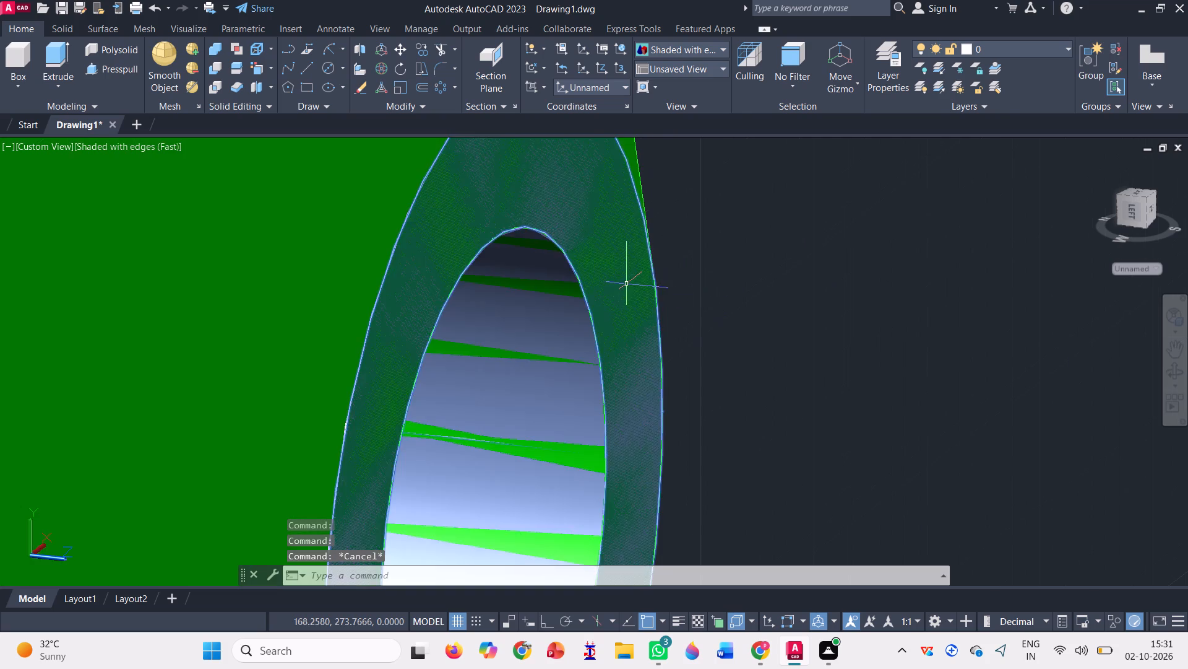
click(626, 283)
key(Delete)
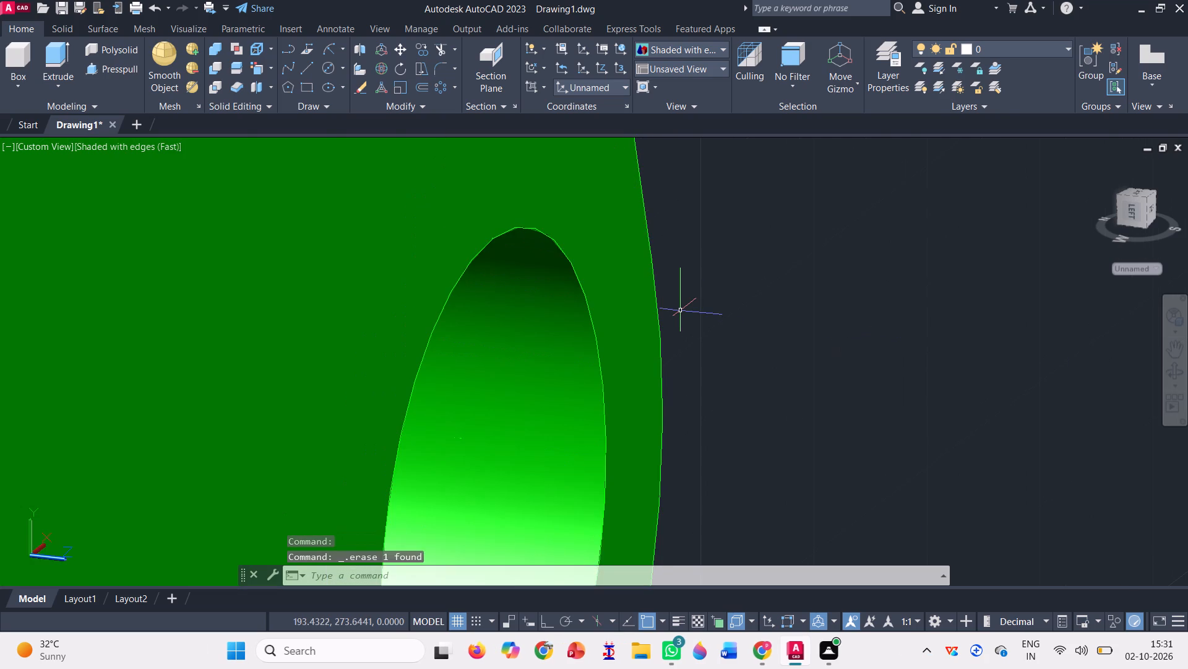
Set the bracket to the Front preset view, facing the plate and its holes straight on.
scroll(681, 302, down, 3)
scroll(744, 259, down, 2)
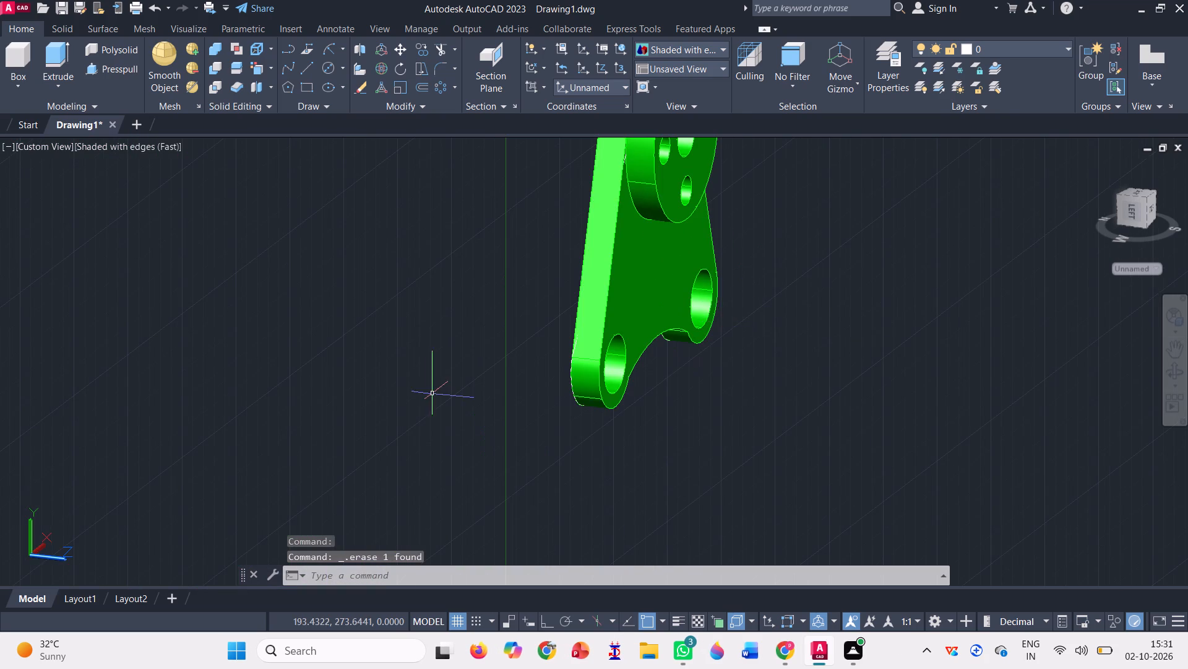
scroll(430, 393, down, 2)
scroll(493, 282, up, 4)
scroll(493, 279, down, 1)
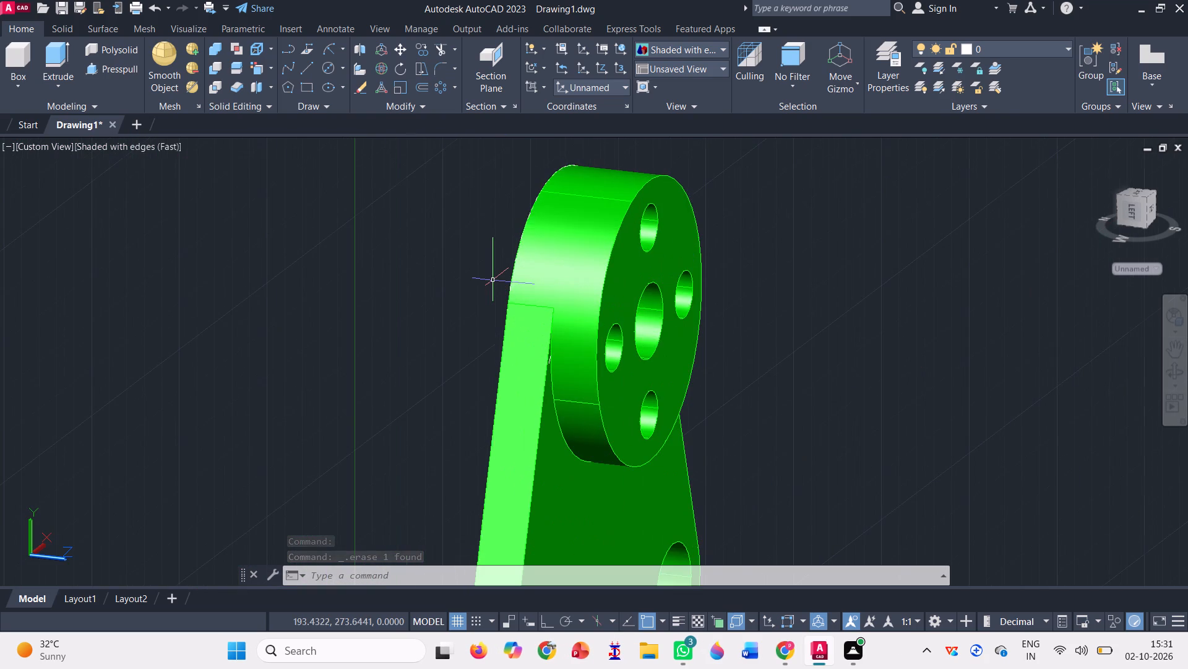
click(54, 144)
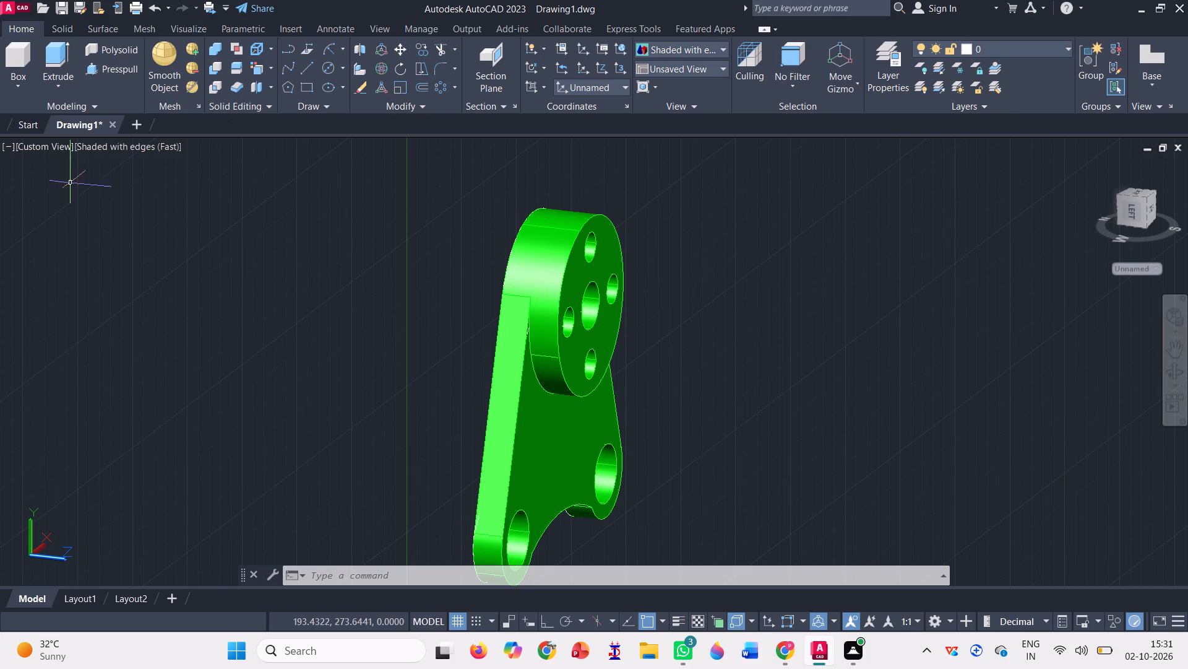
click(49, 141)
click(69, 149)
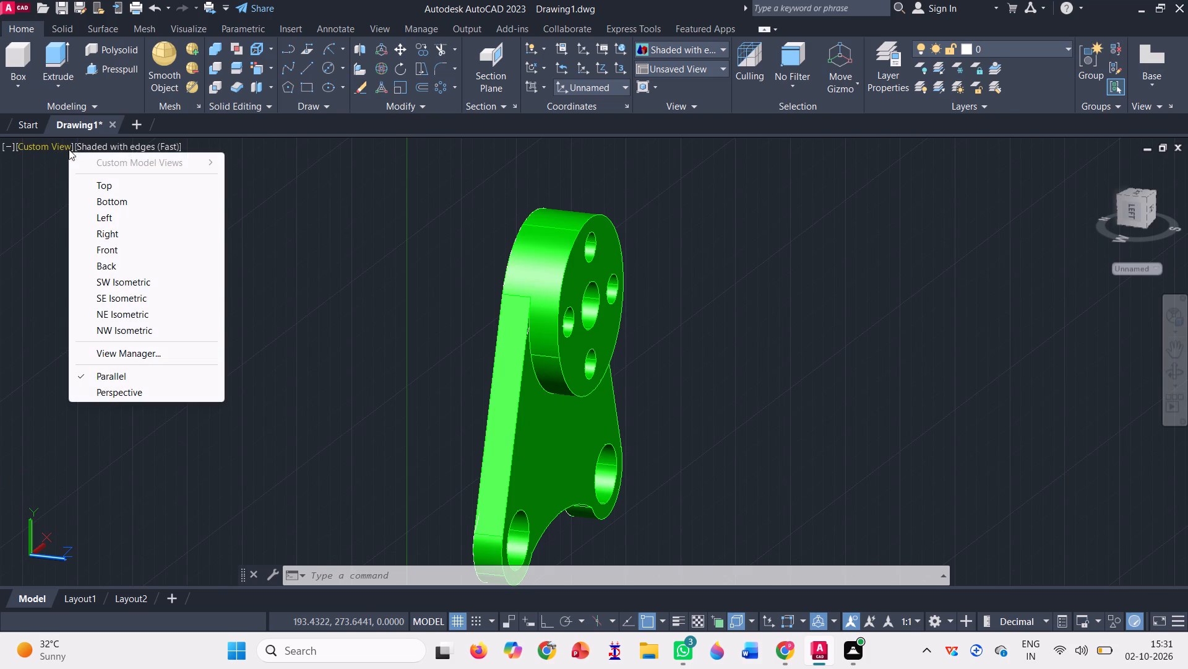
click(150, 281)
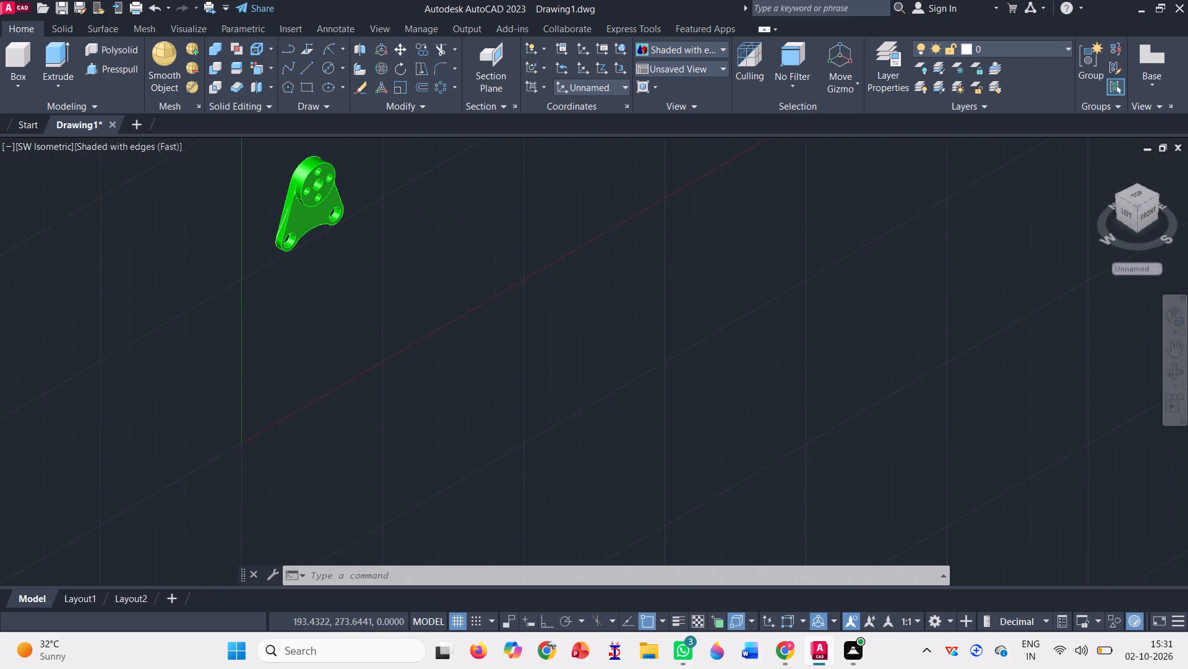
scroll(606, 374, down, 1)
scroll(437, 223, up, 2)
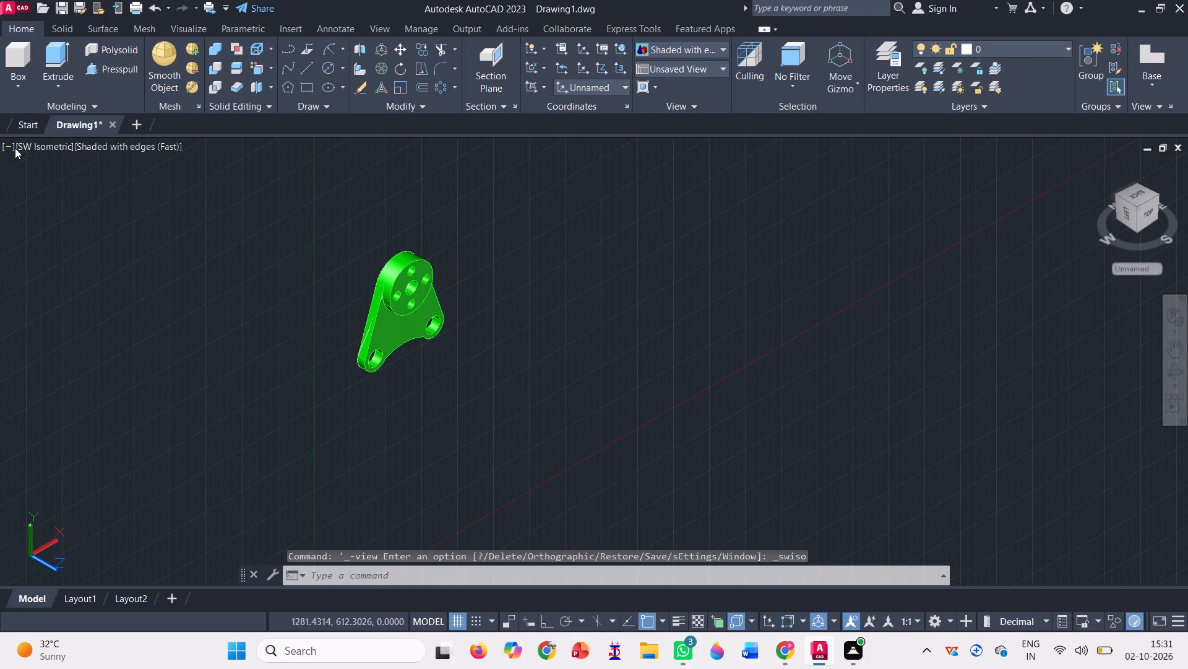
click(33, 142)
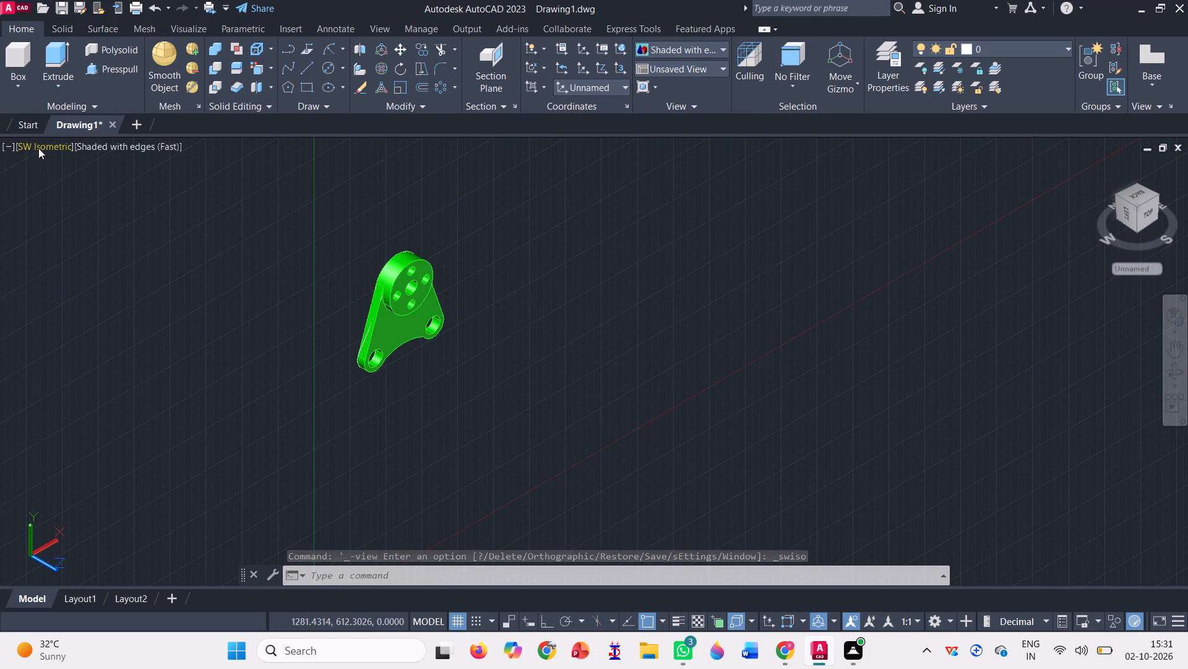
scroll(38, 148, up, 1)
click(38, 148)
click(80, 254)
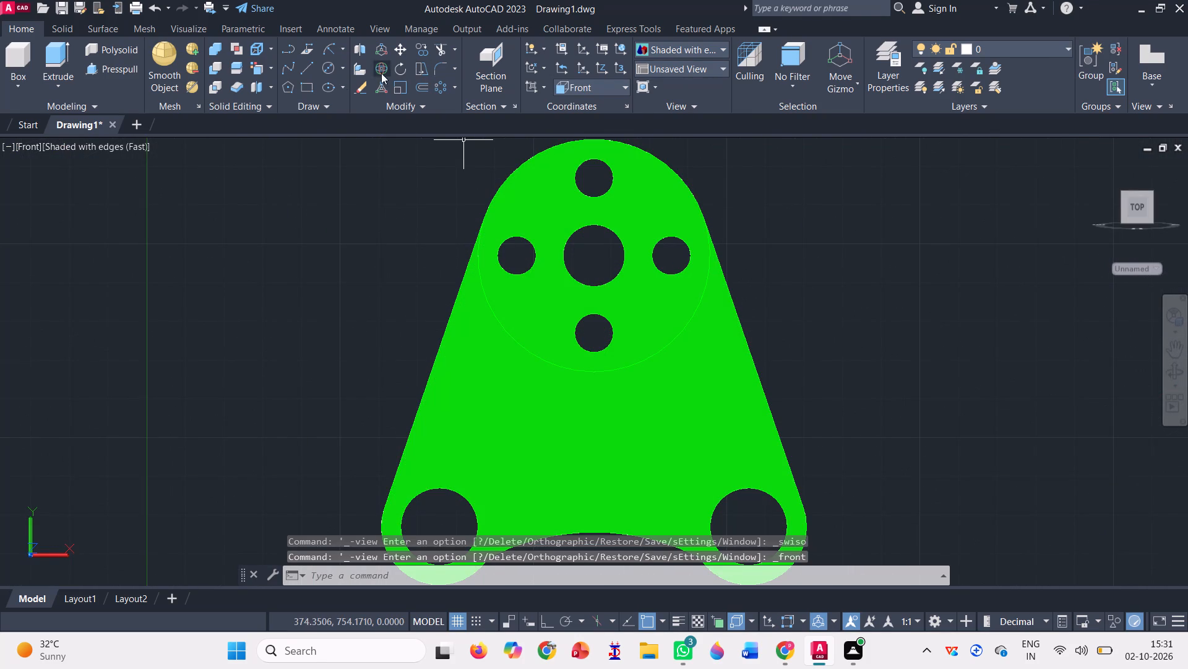
Draw a circle of diameter 30 centred on the plate's lower-left hole.
click(326, 69)
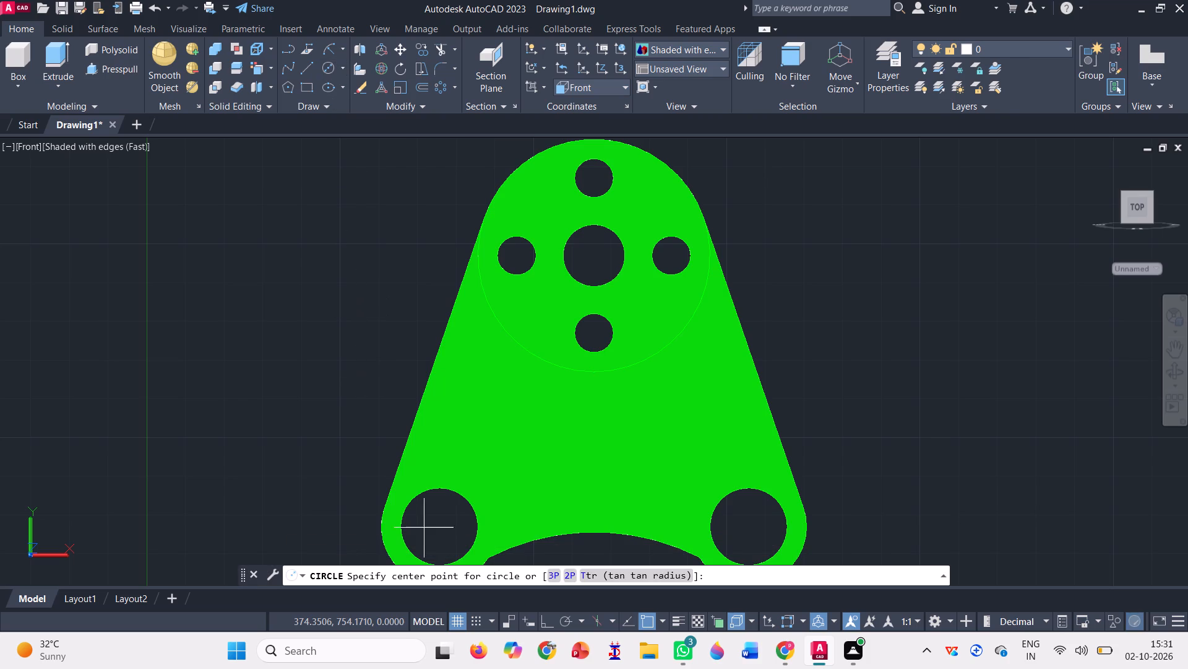
scroll(366, 374, down, 1)
scroll(413, 483, up, 2)
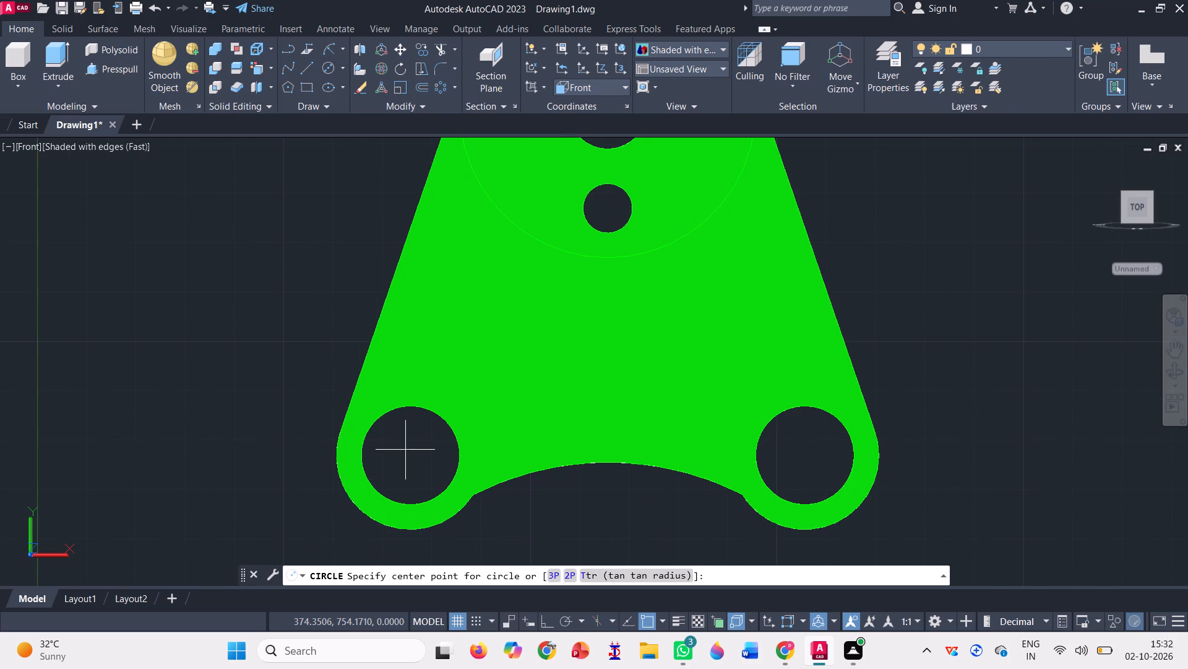
click(413, 452)
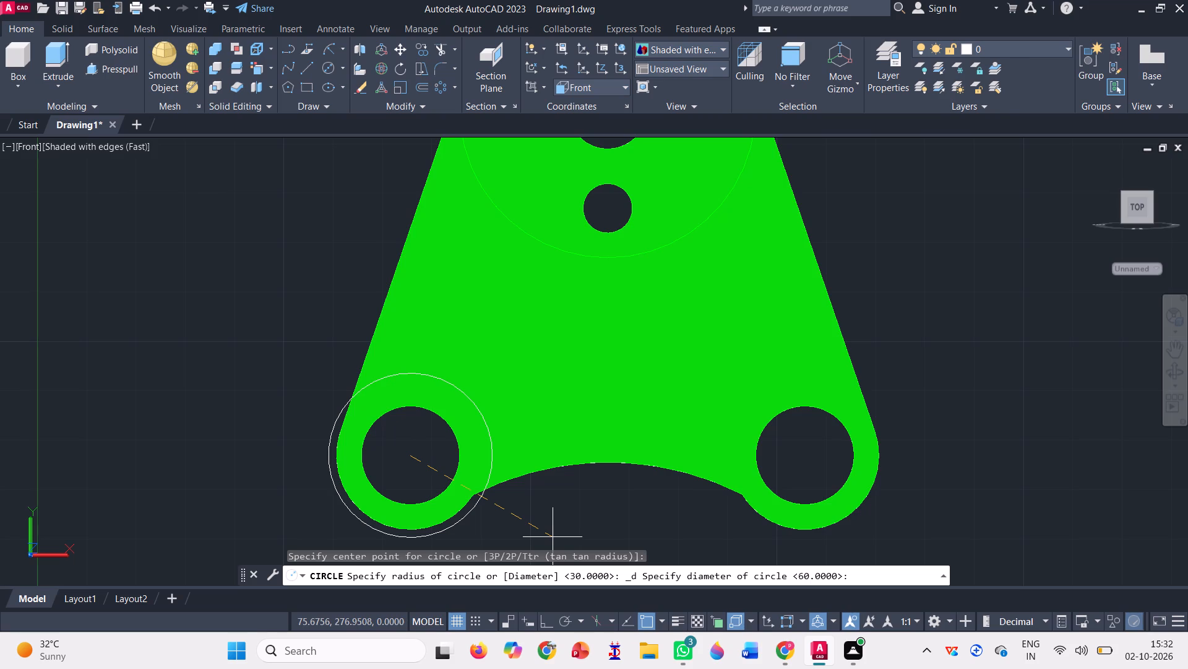
text(30)
key(Return)
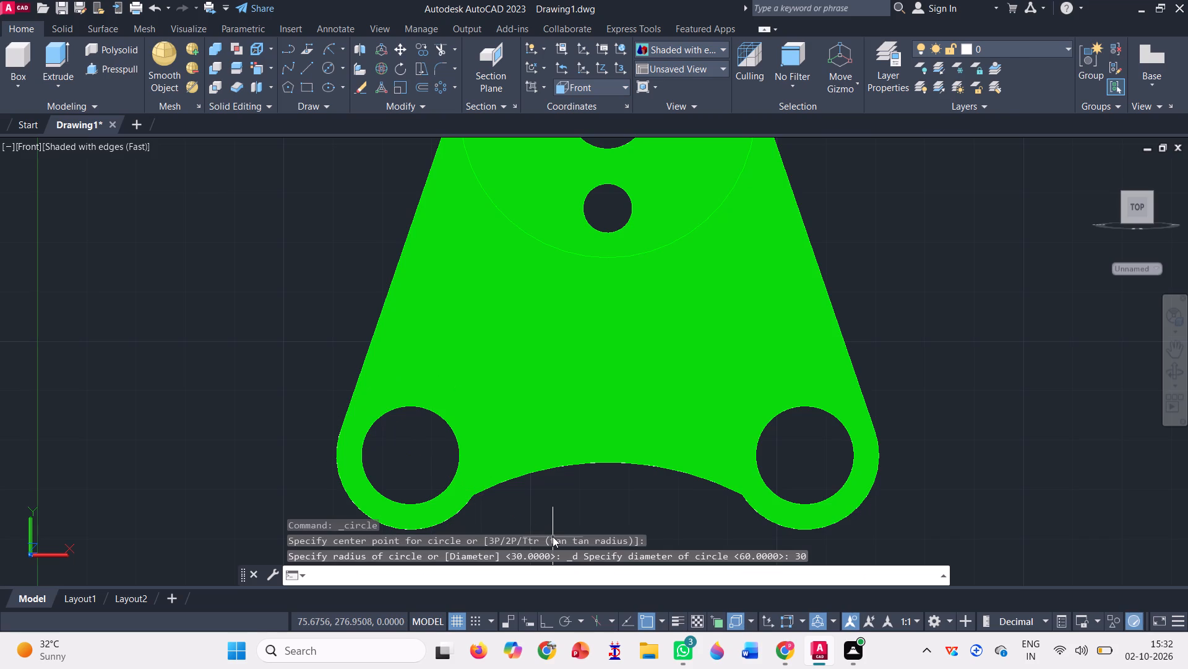
click(505, 396)
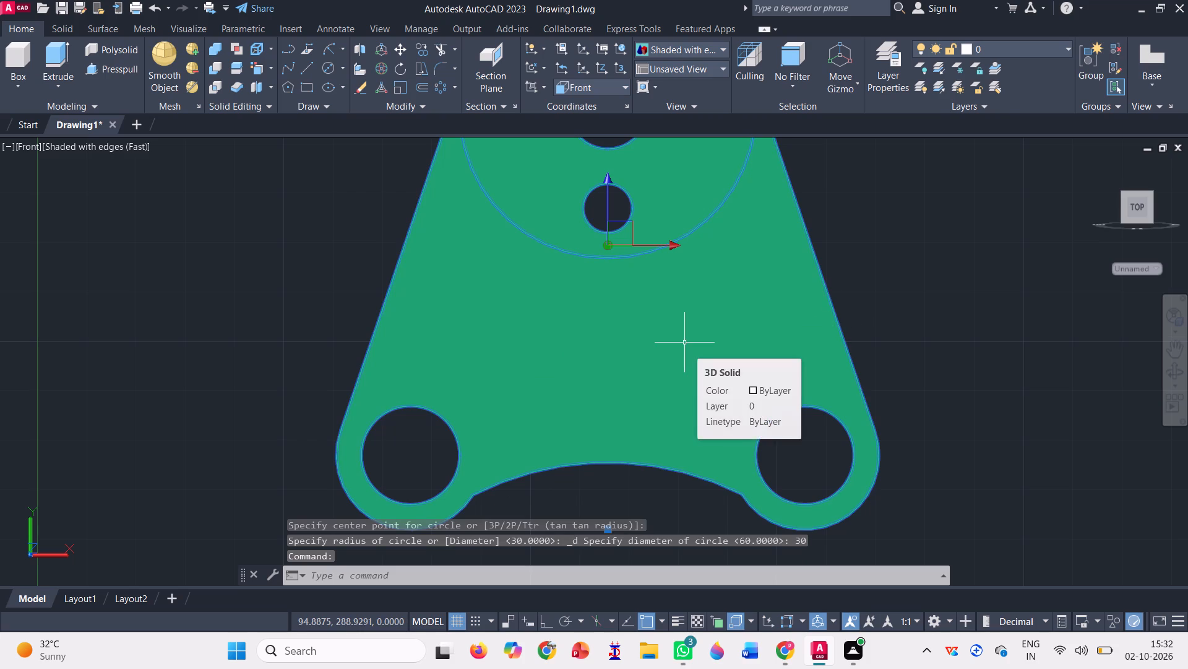
key(Escape)
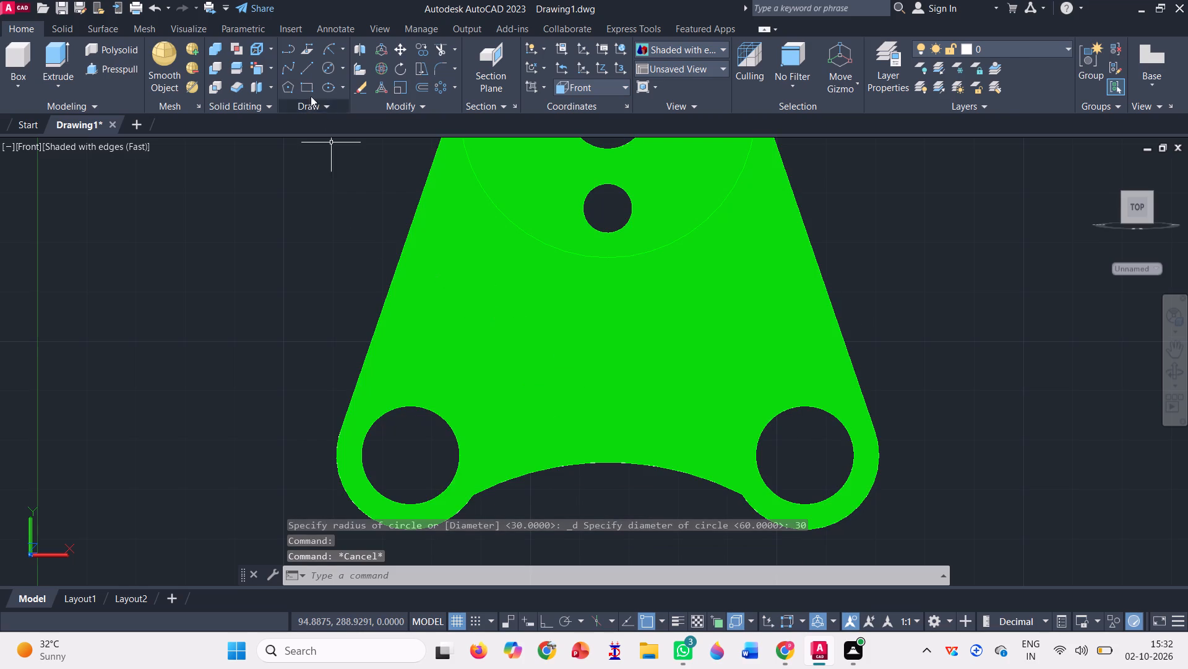
drag(202, 400, 245, 408)
key(Escape)
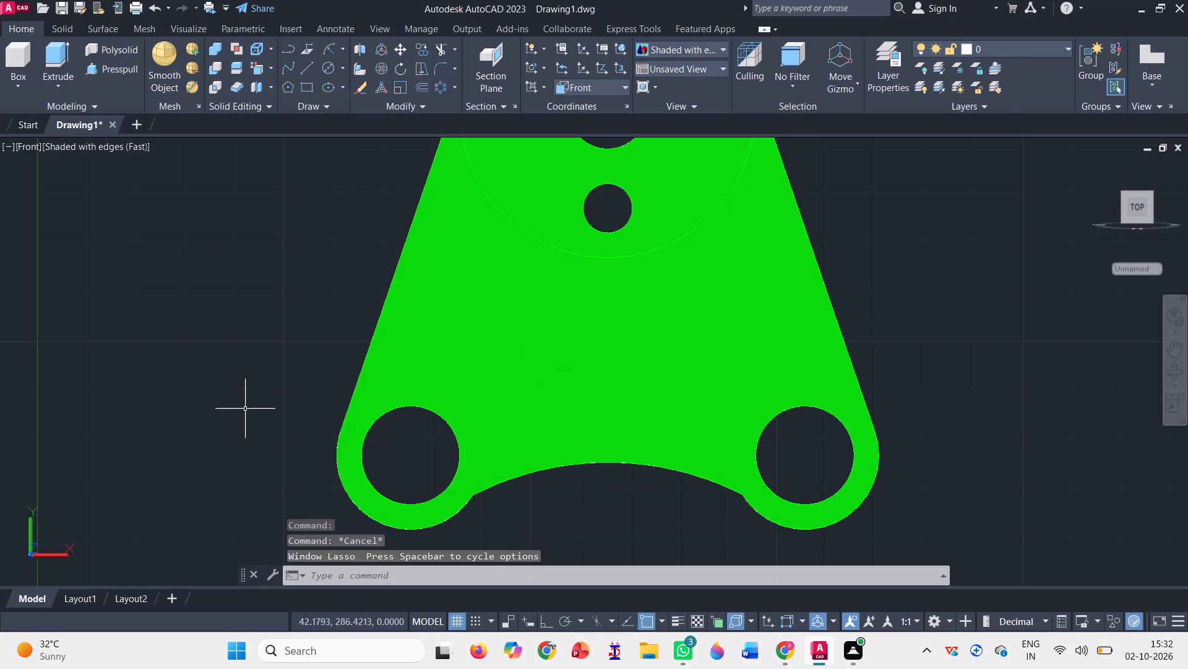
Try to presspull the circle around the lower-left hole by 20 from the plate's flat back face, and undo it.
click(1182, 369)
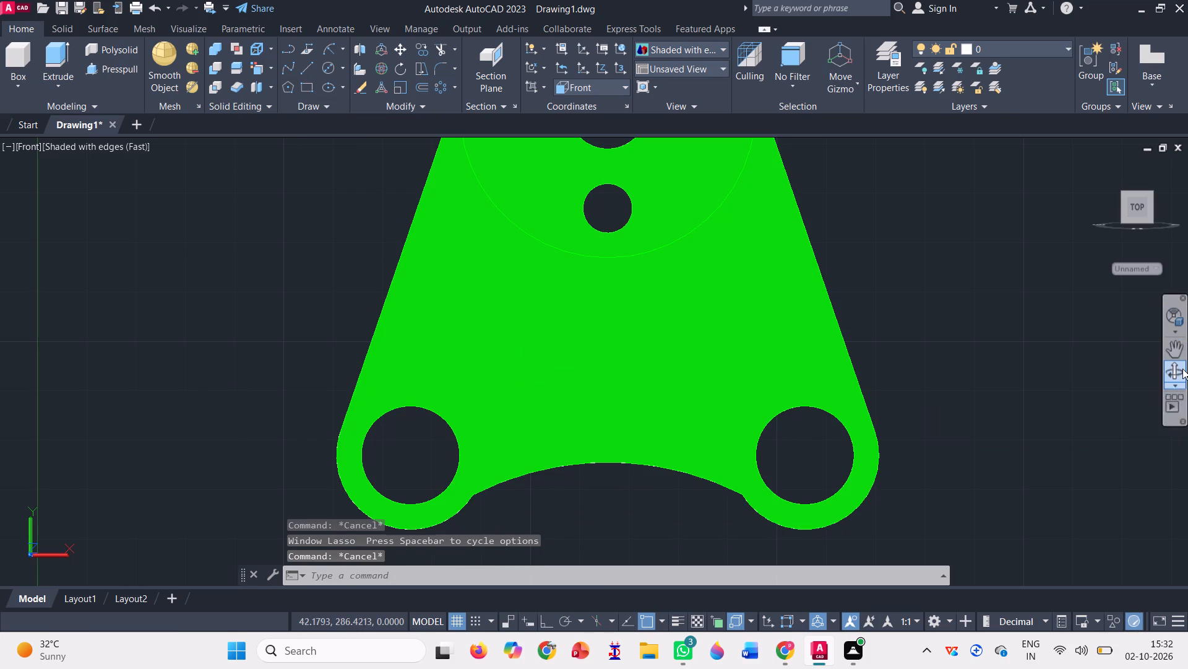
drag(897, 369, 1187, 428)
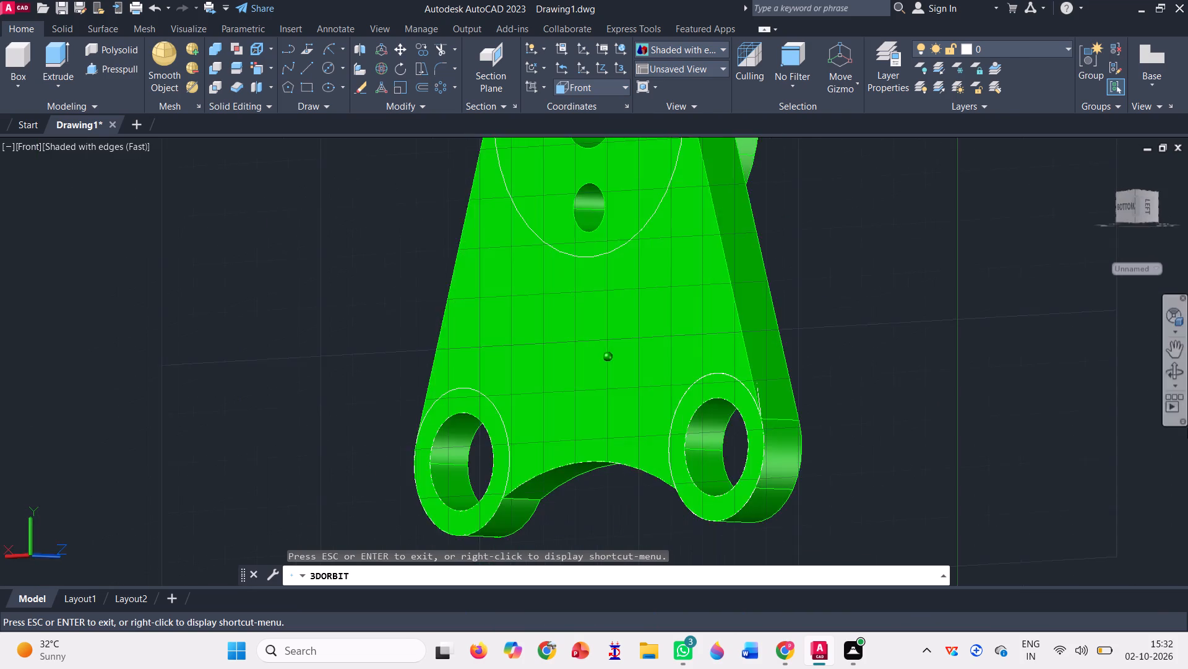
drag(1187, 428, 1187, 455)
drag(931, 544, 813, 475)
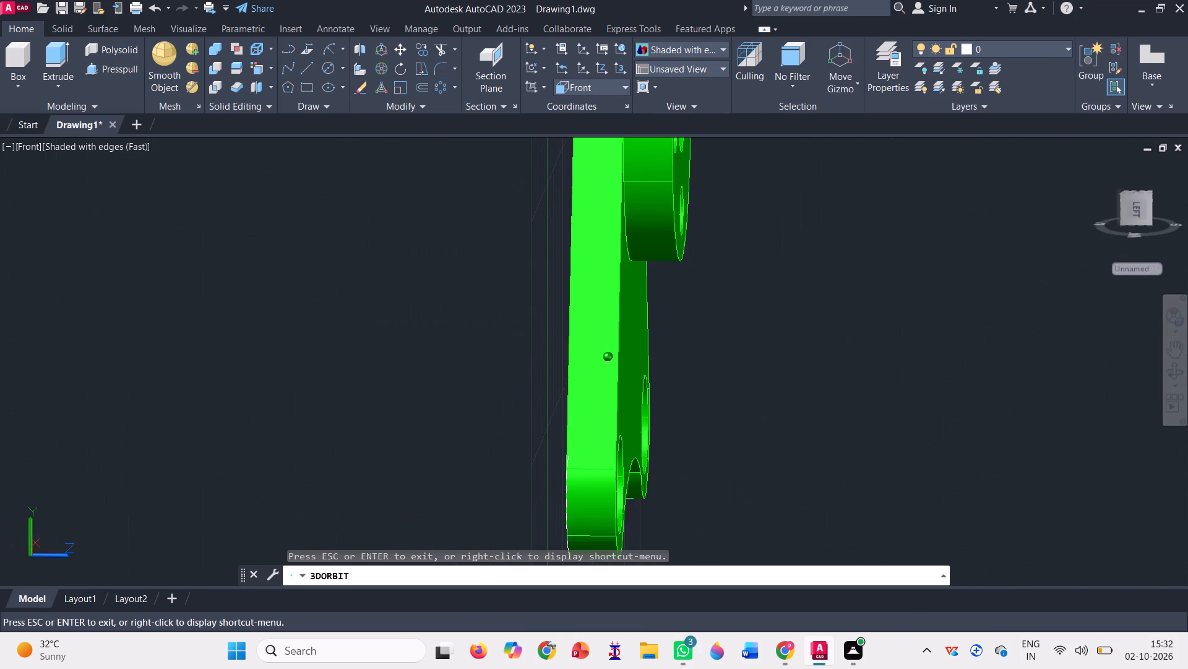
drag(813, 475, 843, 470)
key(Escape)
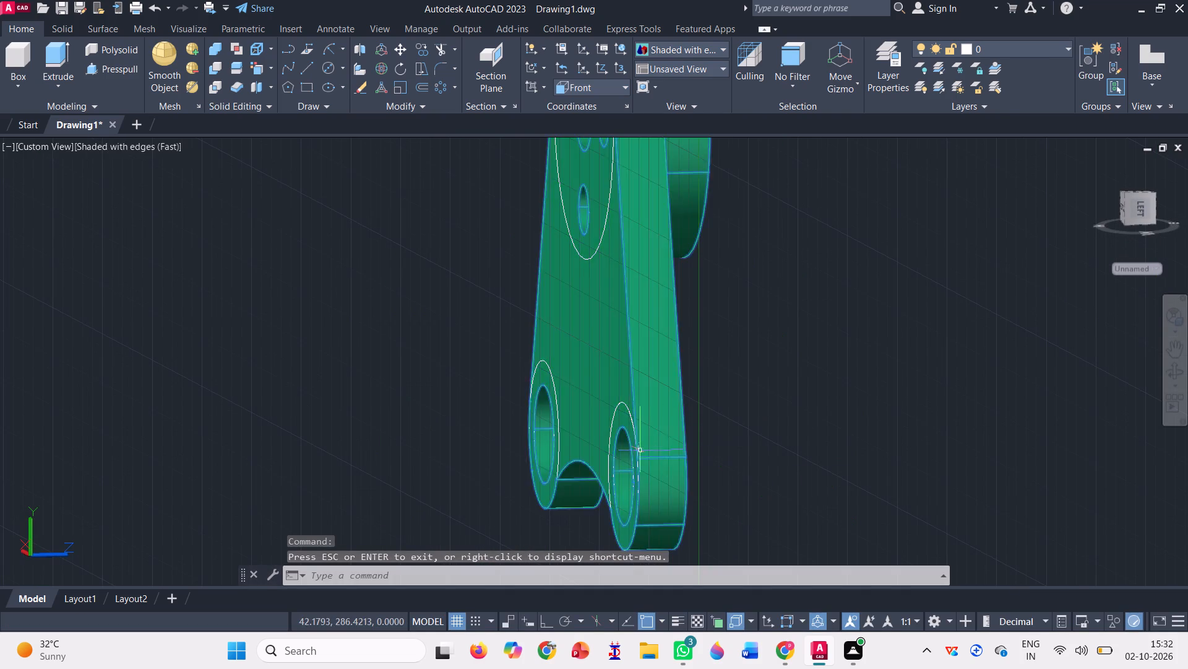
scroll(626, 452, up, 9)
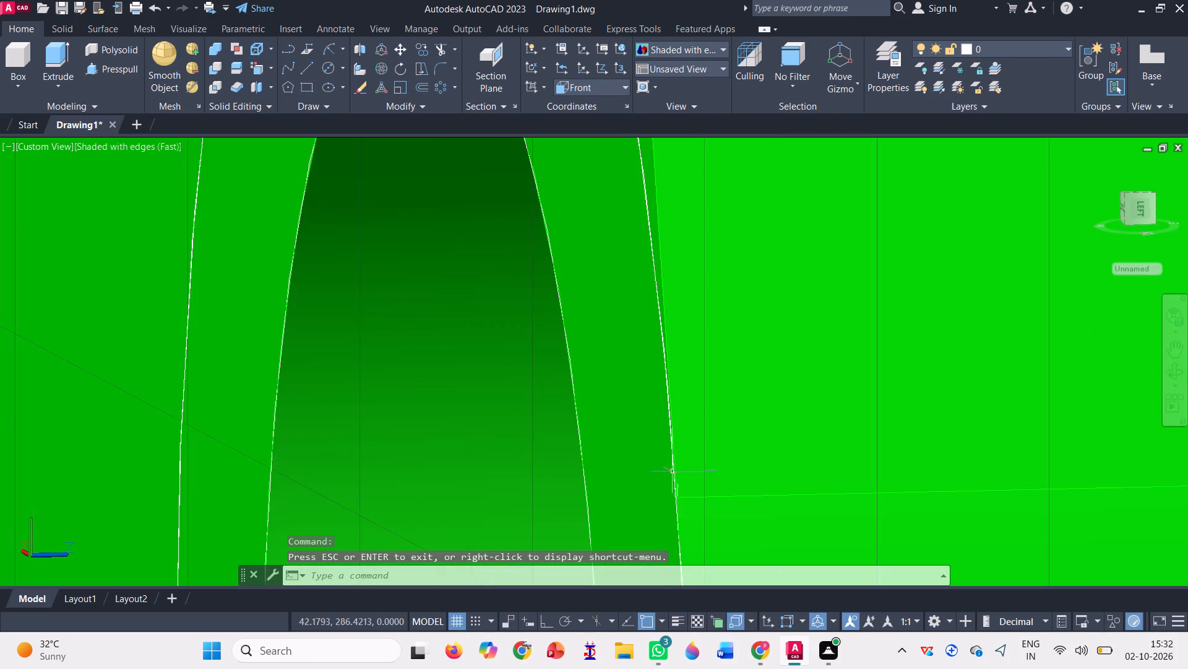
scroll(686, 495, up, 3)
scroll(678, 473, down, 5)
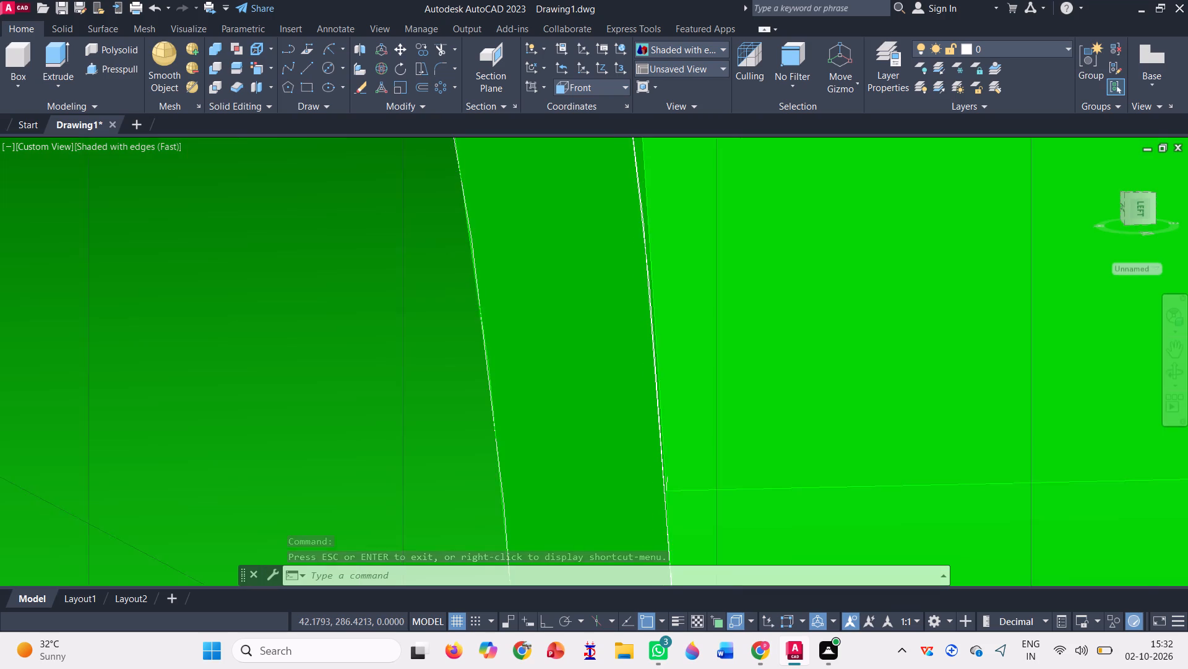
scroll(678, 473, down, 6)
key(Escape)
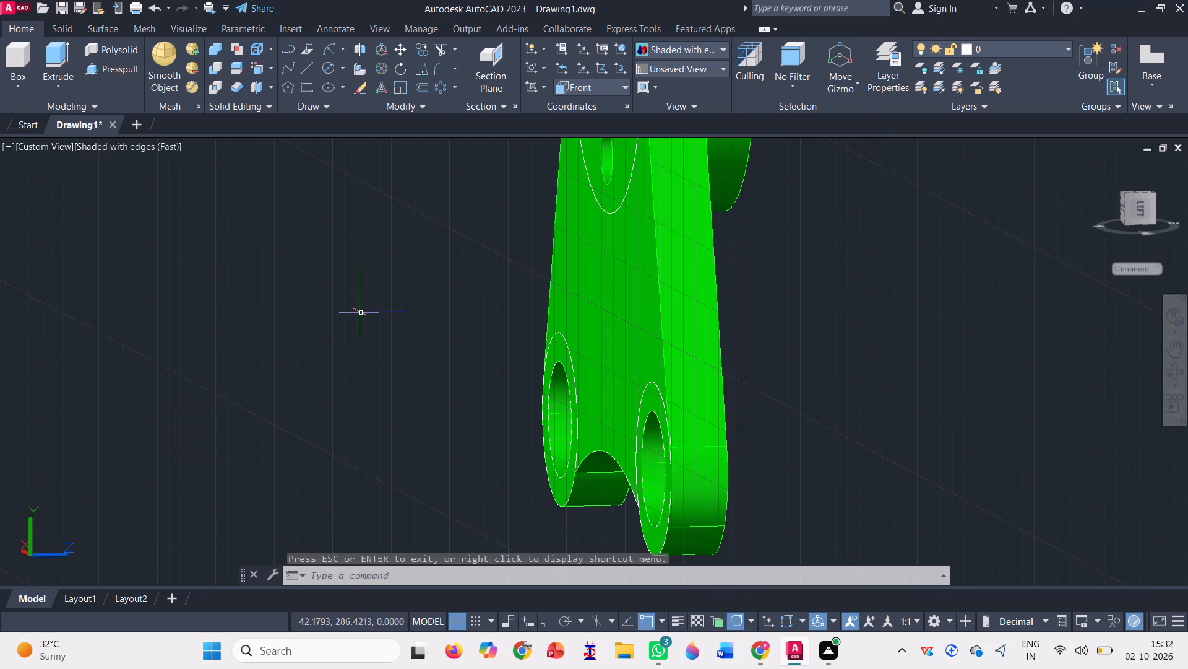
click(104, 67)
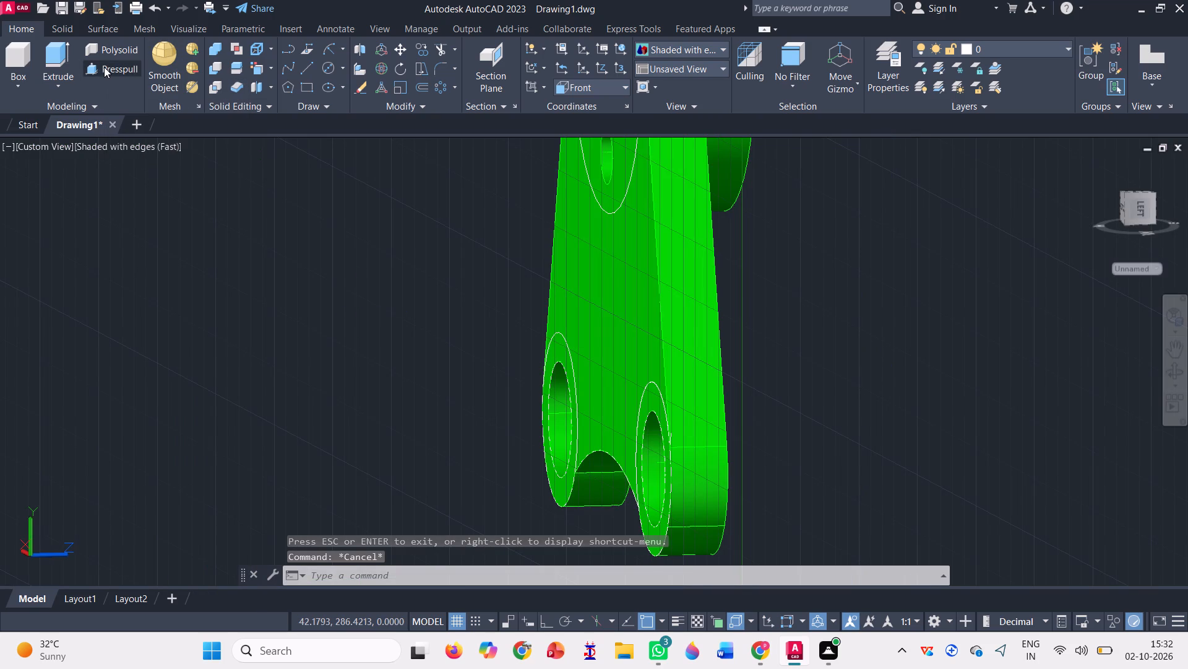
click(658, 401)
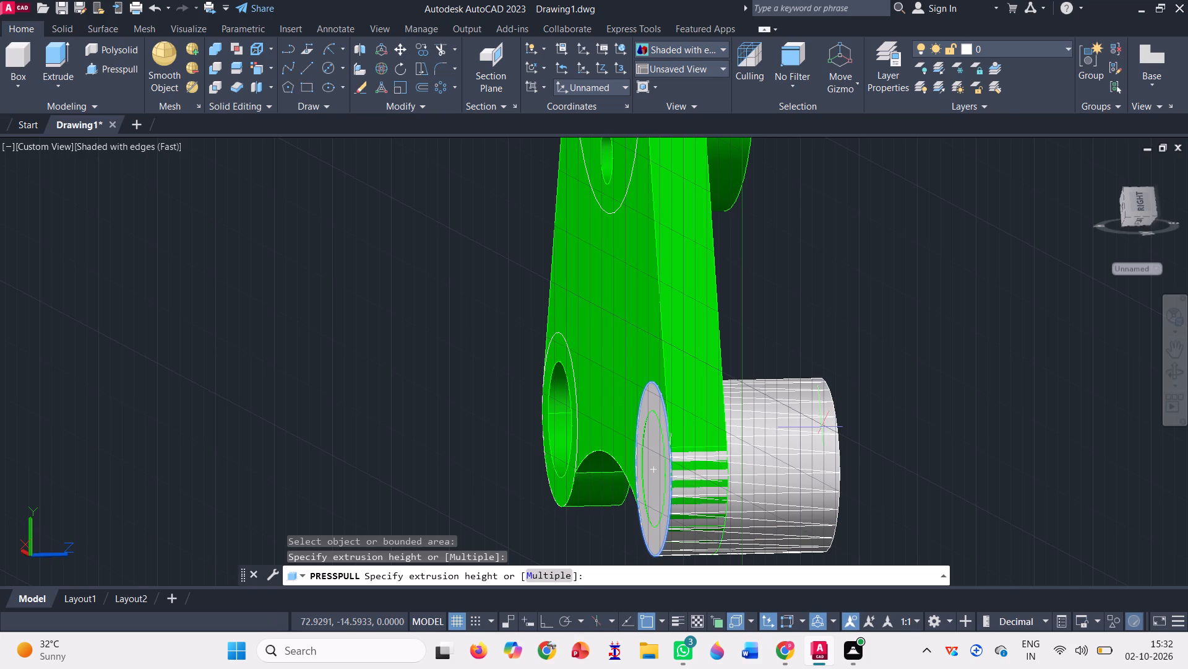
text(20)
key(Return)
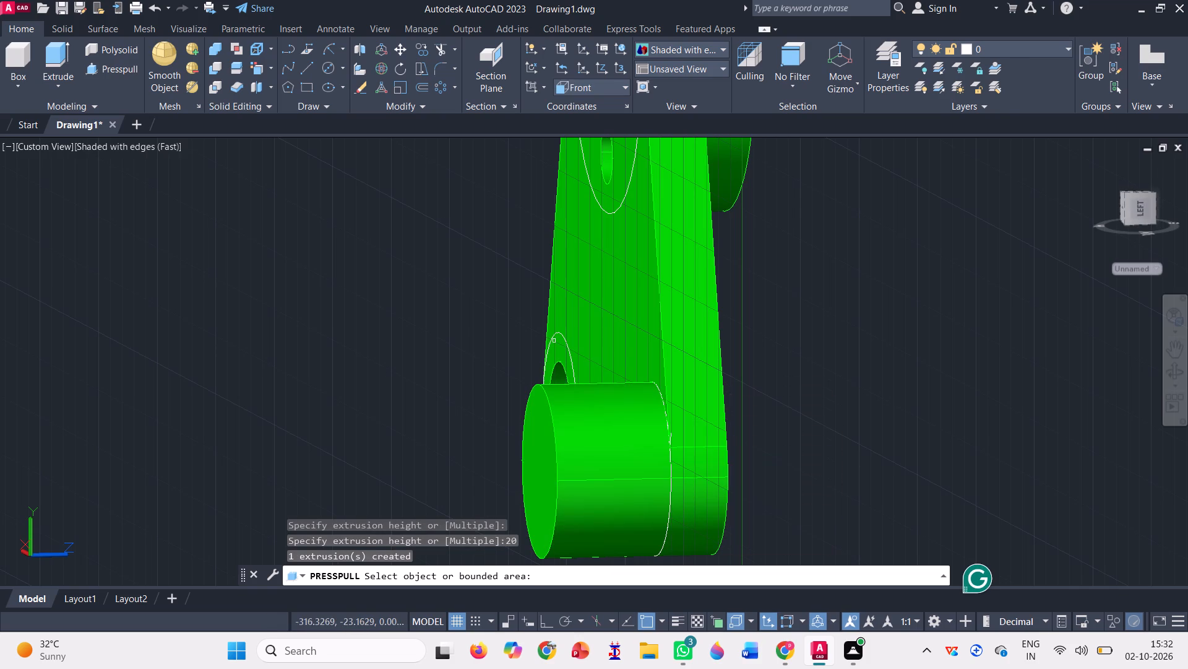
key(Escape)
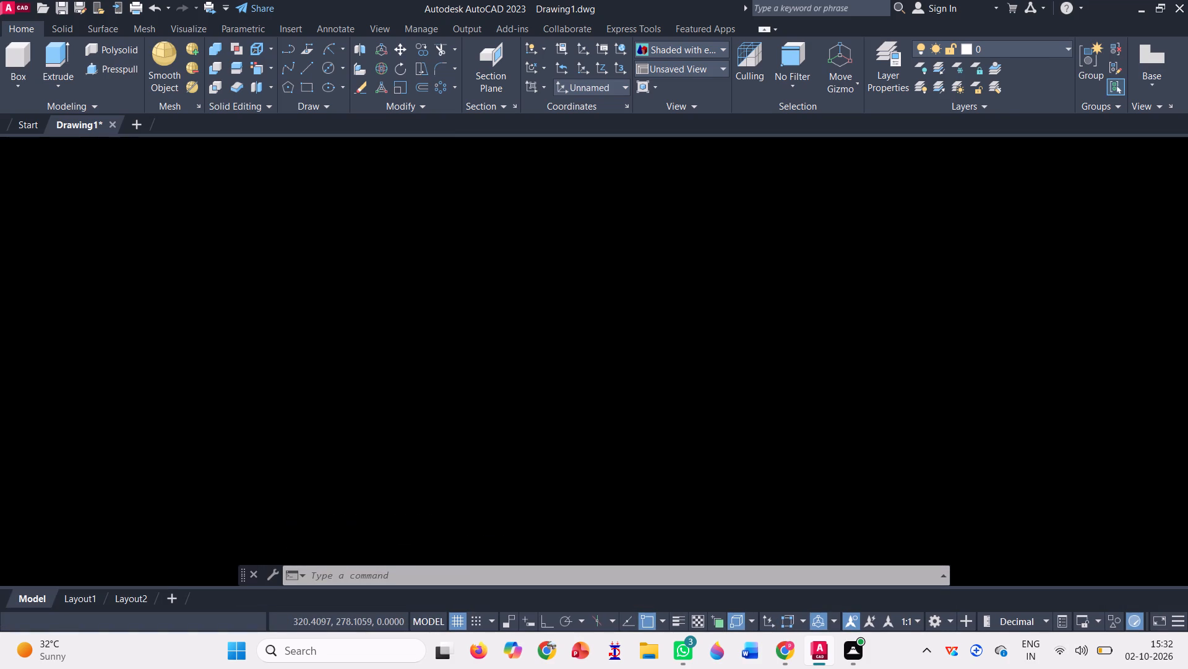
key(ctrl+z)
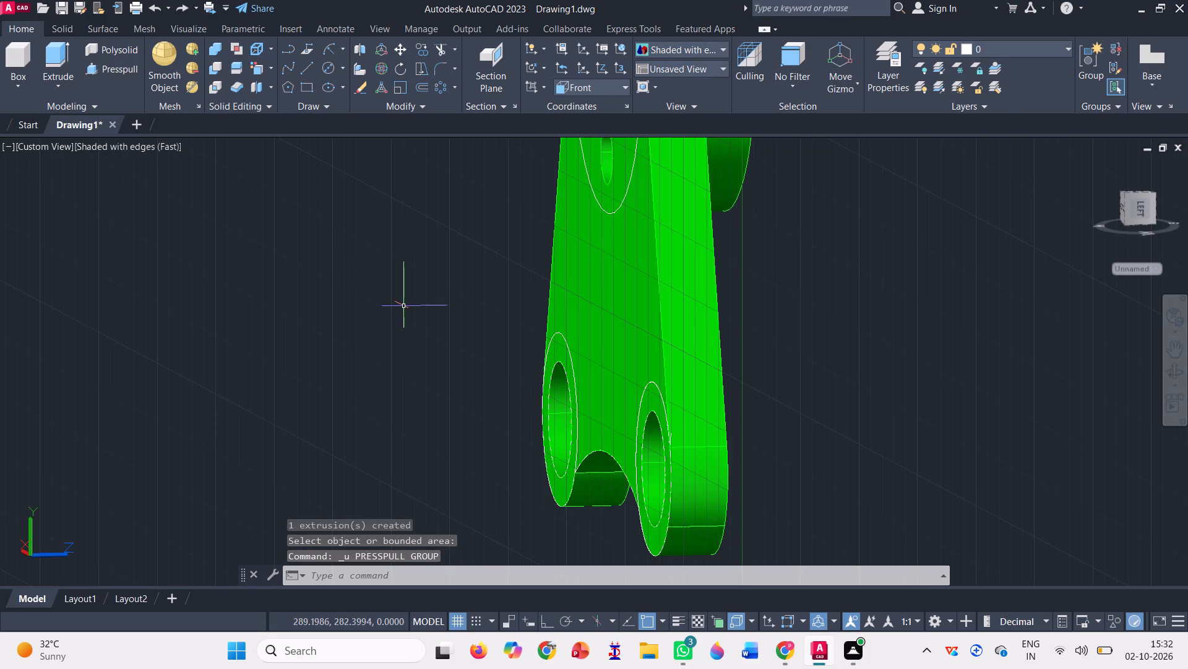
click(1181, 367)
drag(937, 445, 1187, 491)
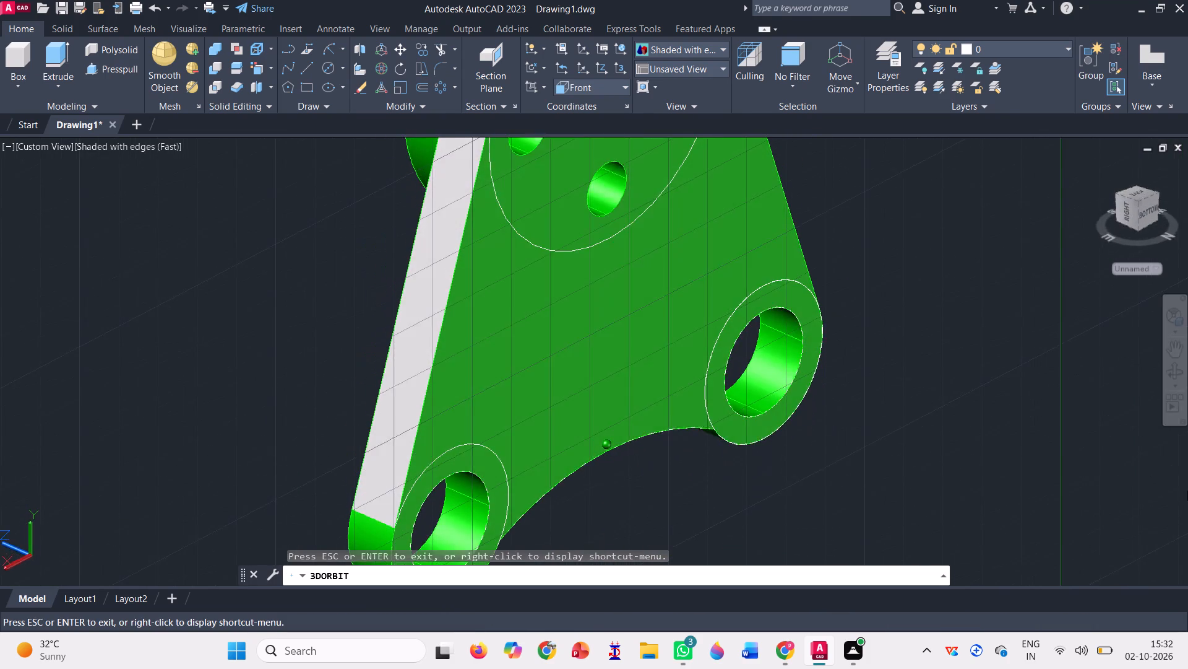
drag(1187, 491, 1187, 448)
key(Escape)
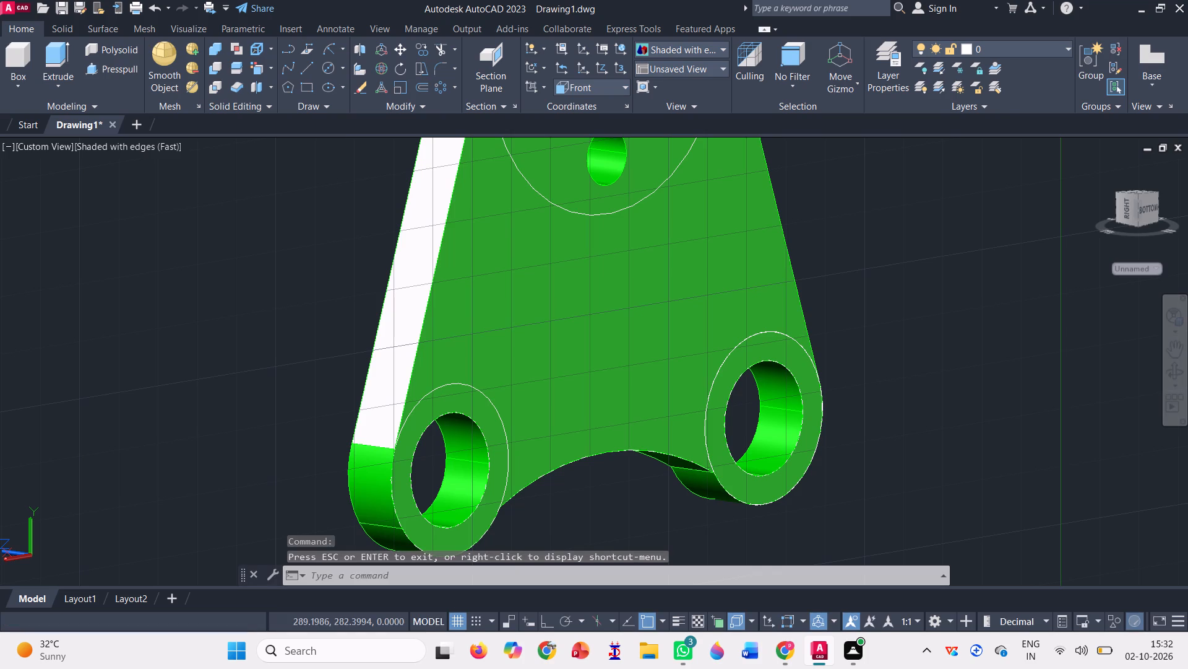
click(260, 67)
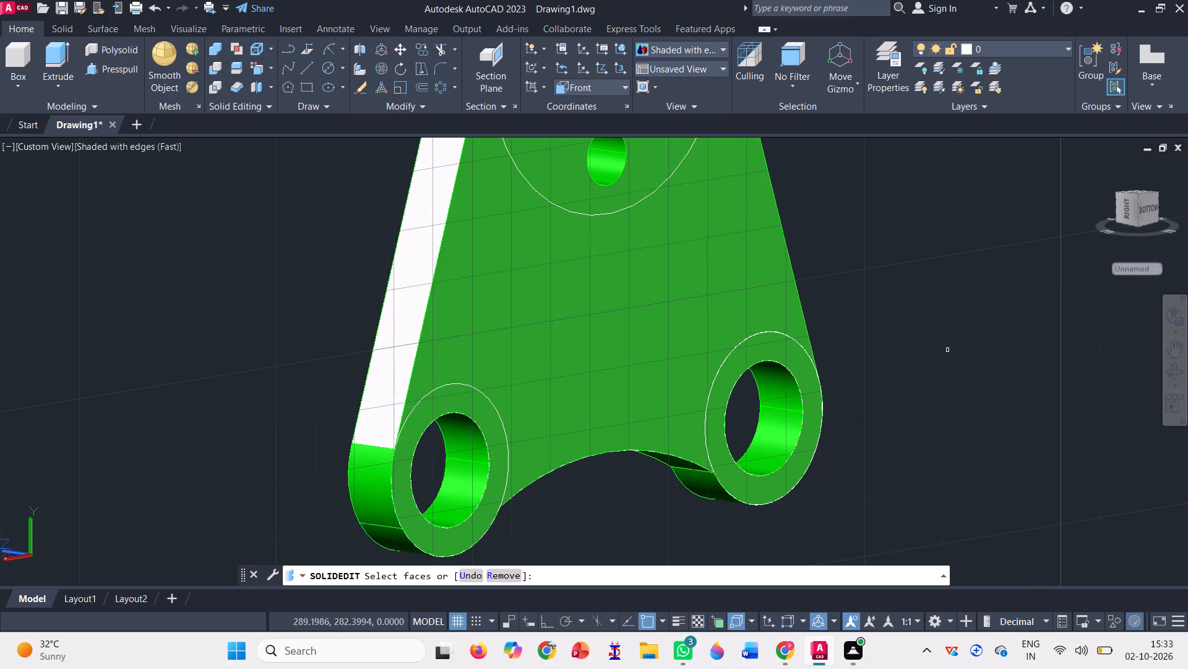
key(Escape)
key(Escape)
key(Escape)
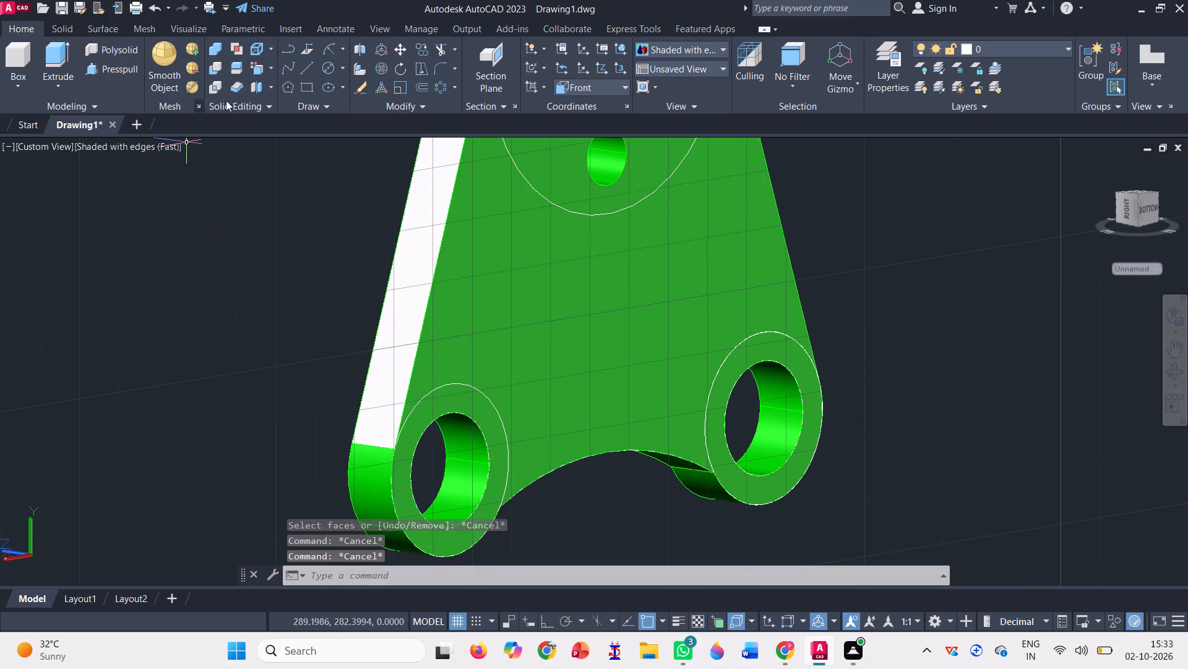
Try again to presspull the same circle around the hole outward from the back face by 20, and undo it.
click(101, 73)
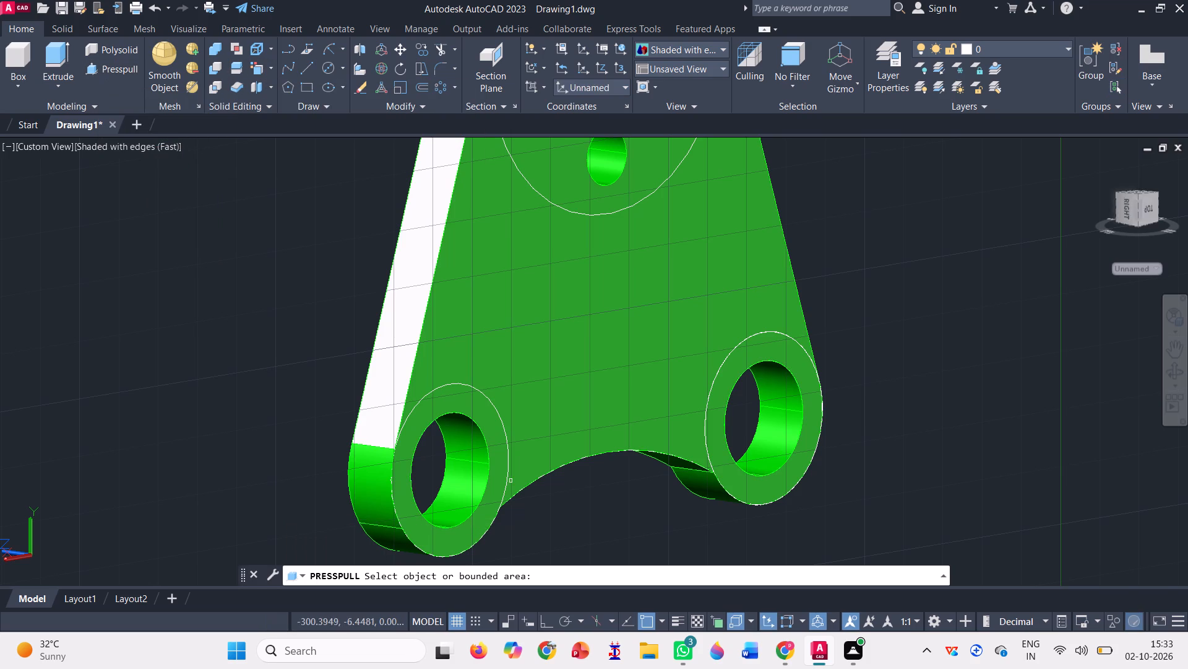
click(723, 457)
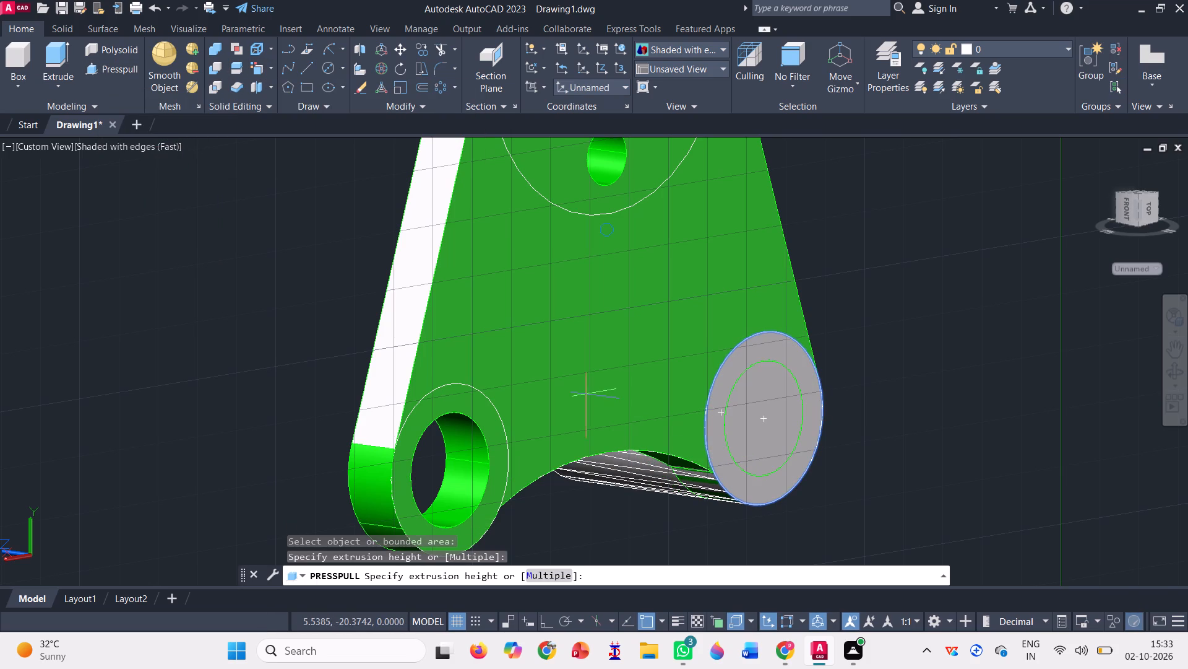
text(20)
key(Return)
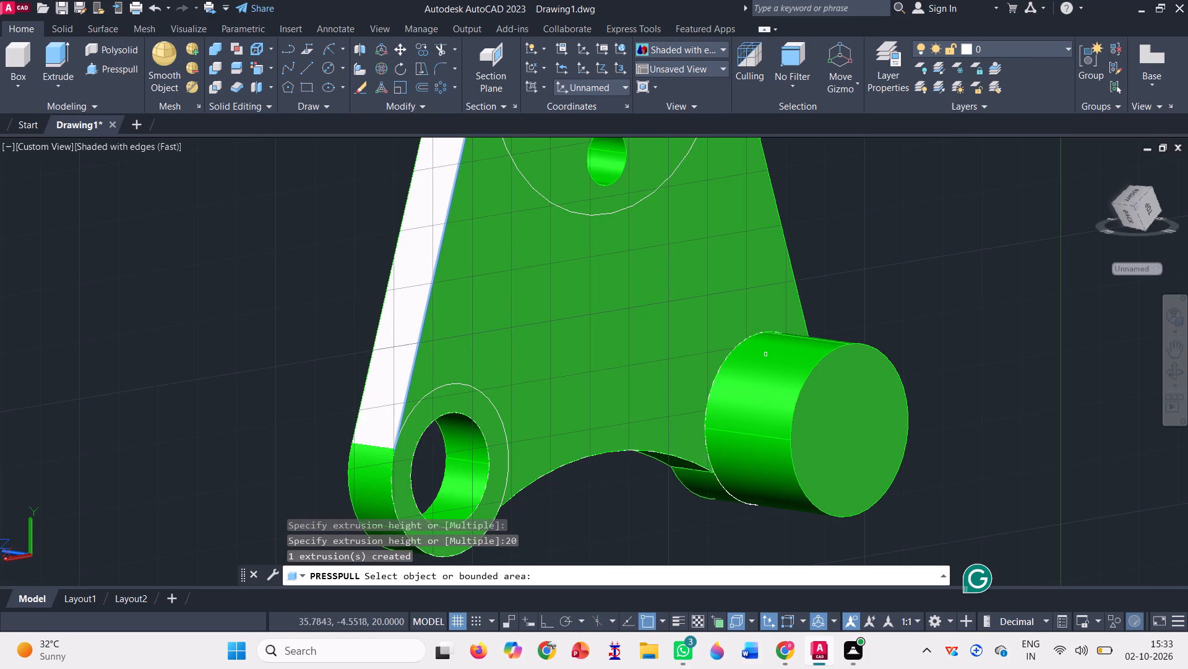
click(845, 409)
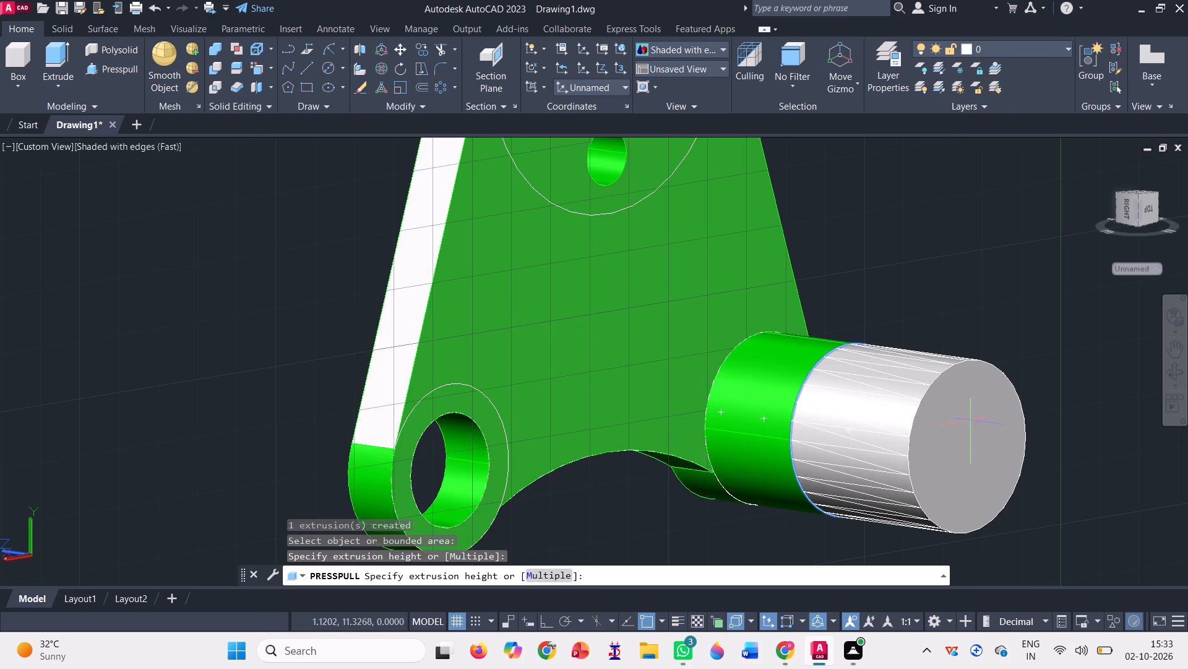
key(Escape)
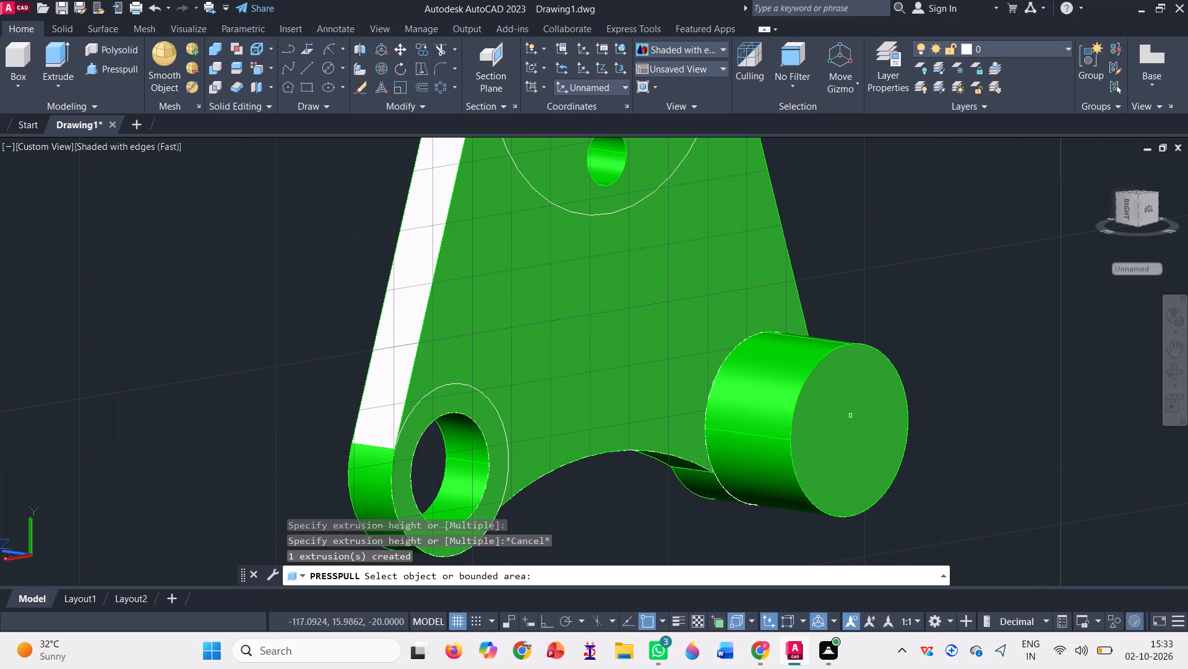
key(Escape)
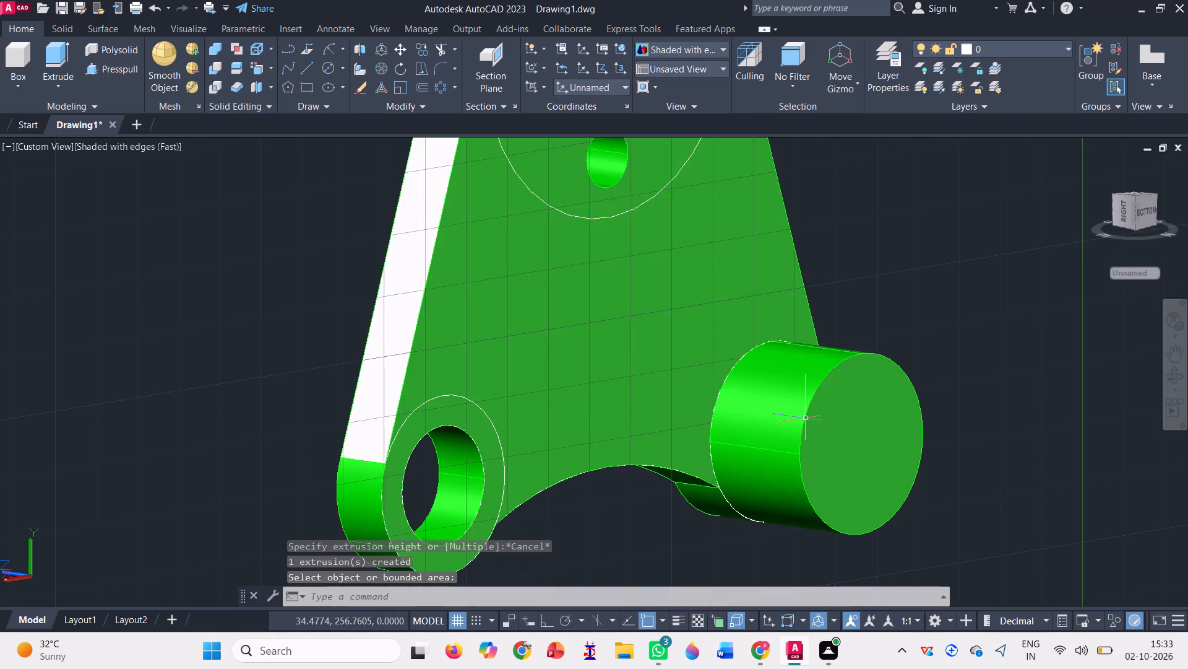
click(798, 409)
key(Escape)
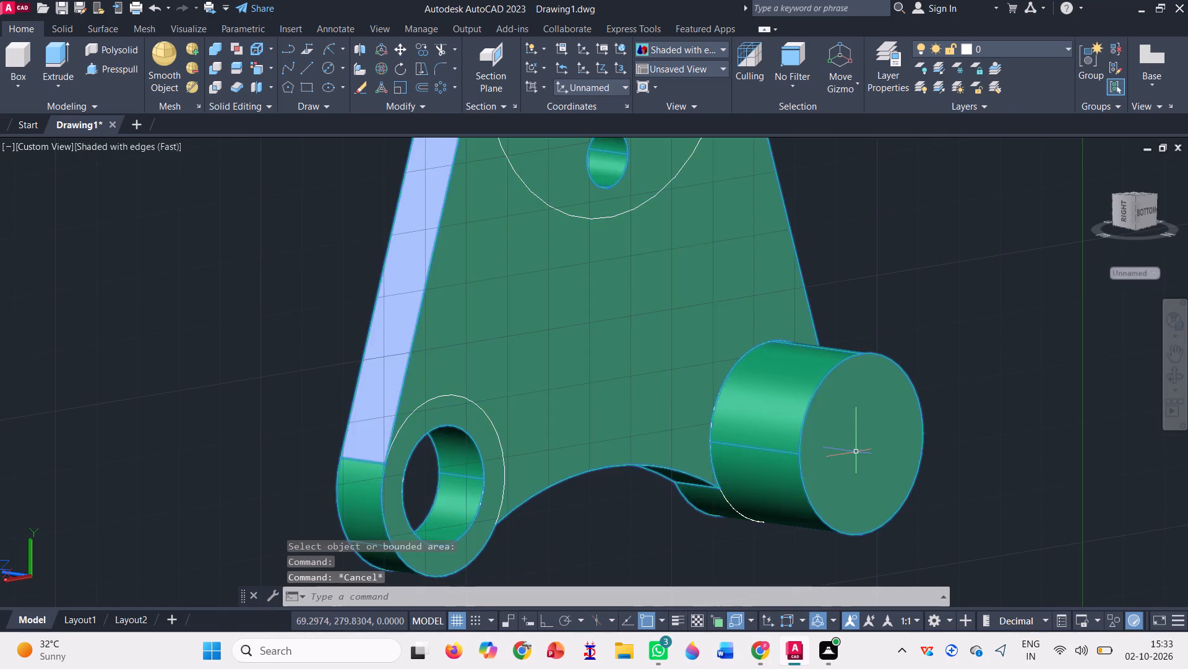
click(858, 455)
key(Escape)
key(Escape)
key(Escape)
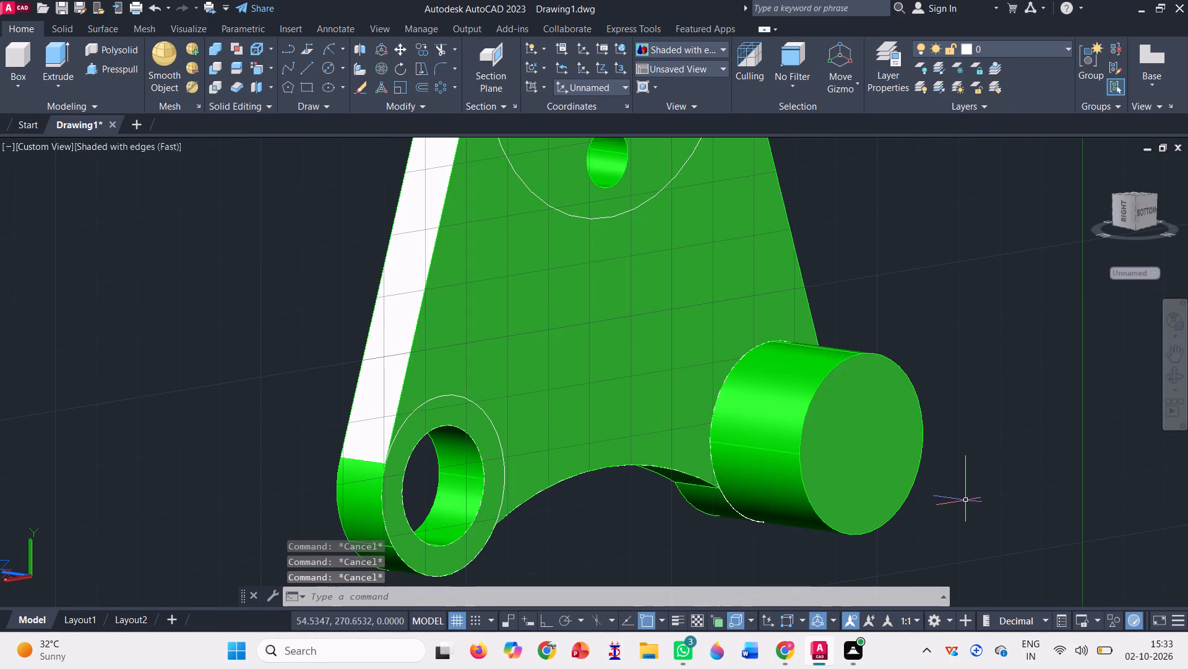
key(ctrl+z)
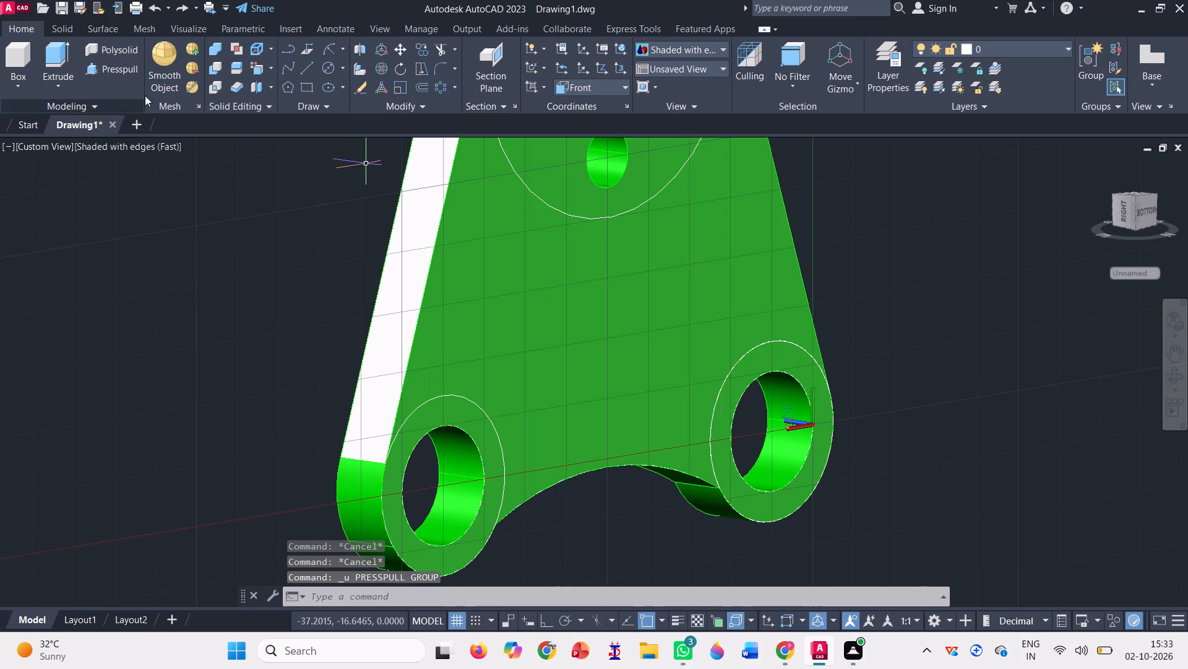
Color the bracket plate's remaining white slanted side face green.
click(250, 68)
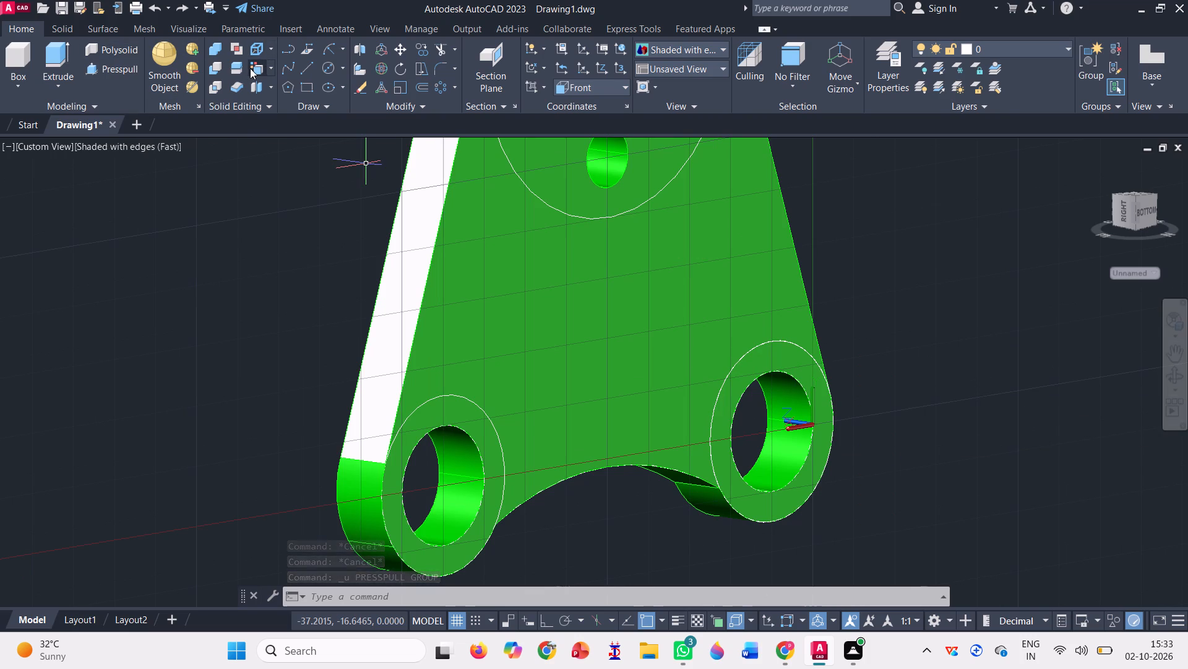
scroll(696, 444, down, 1)
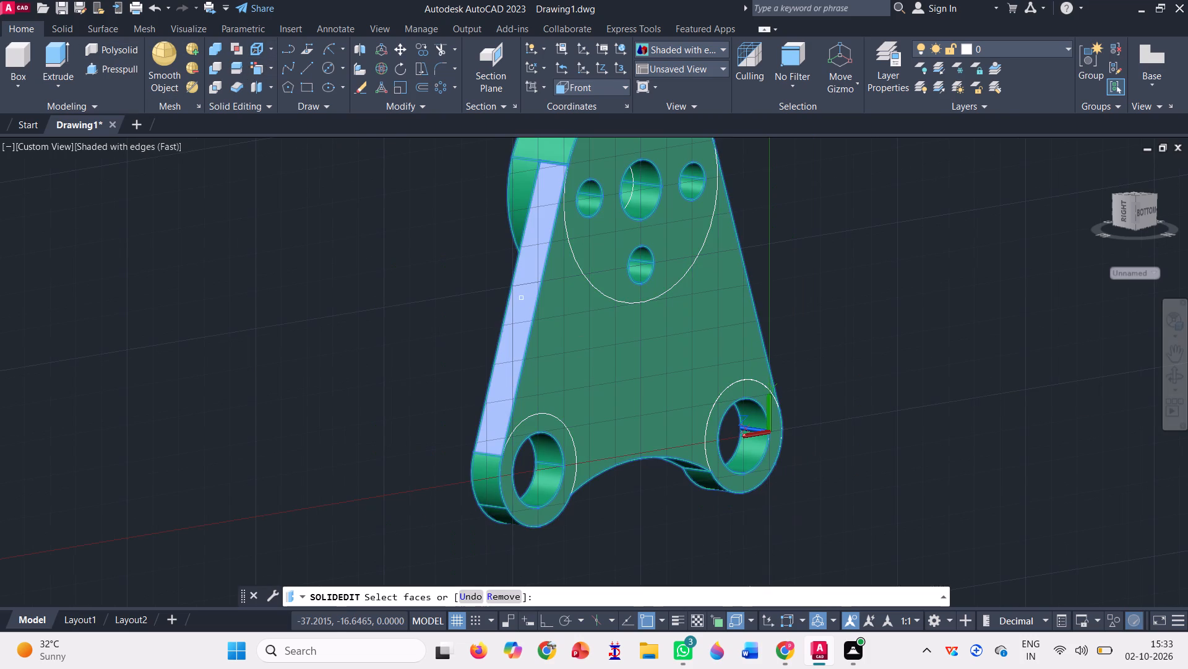
click(530, 307)
key(Return)
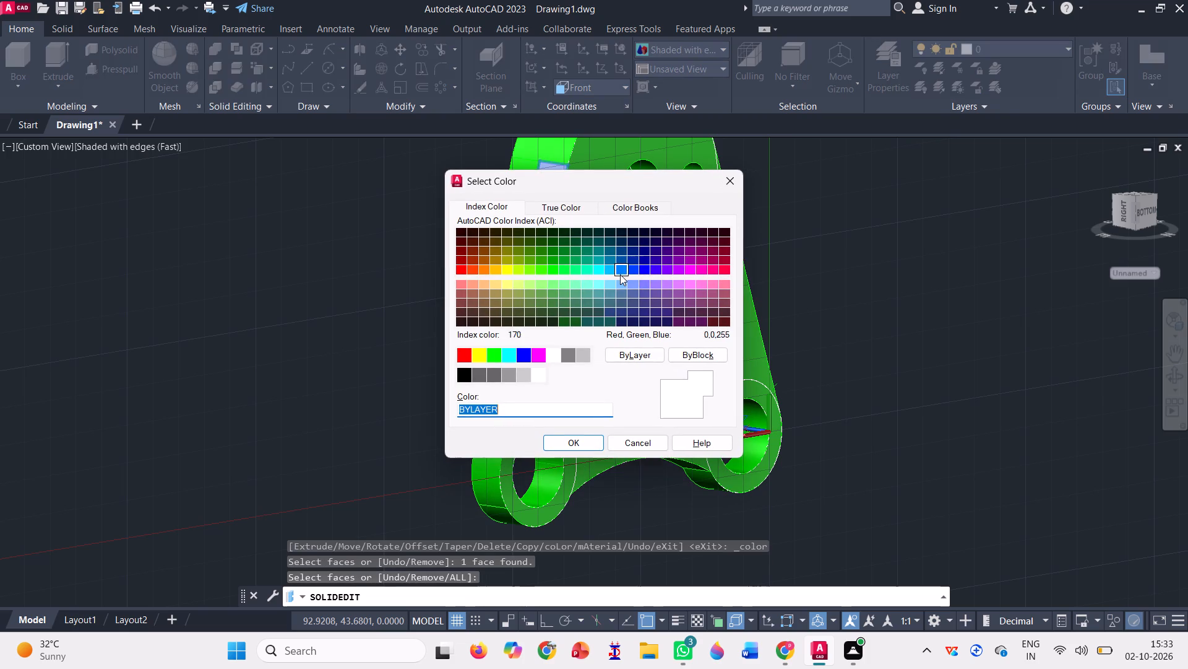
click(488, 354)
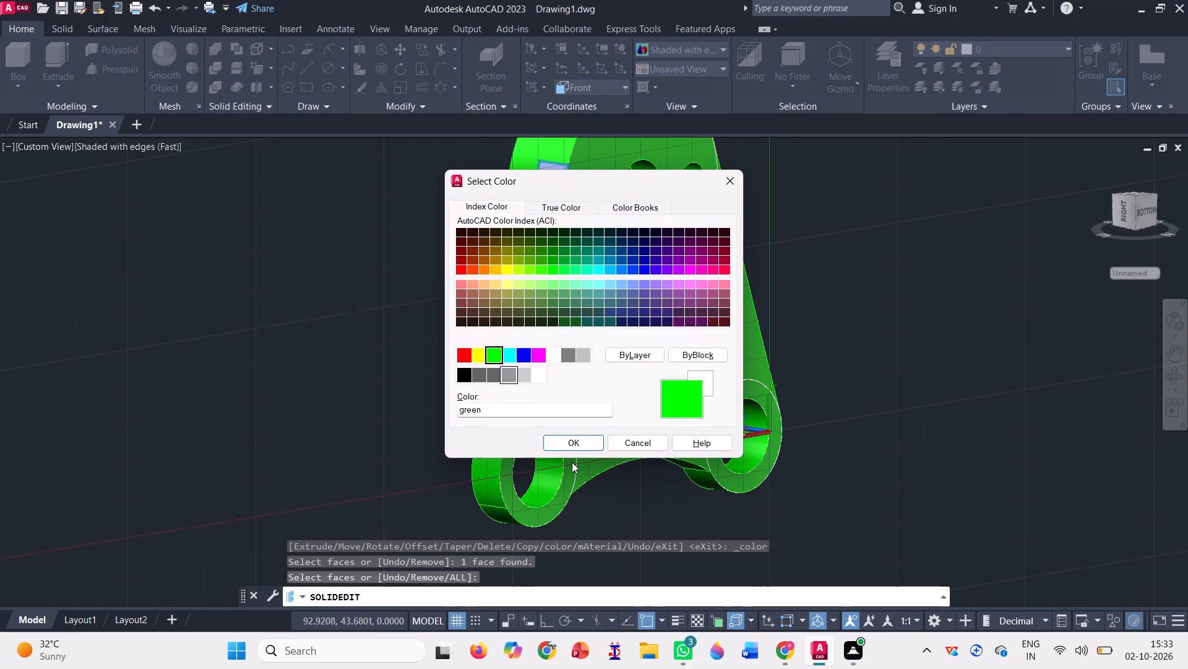
click(589, 444)
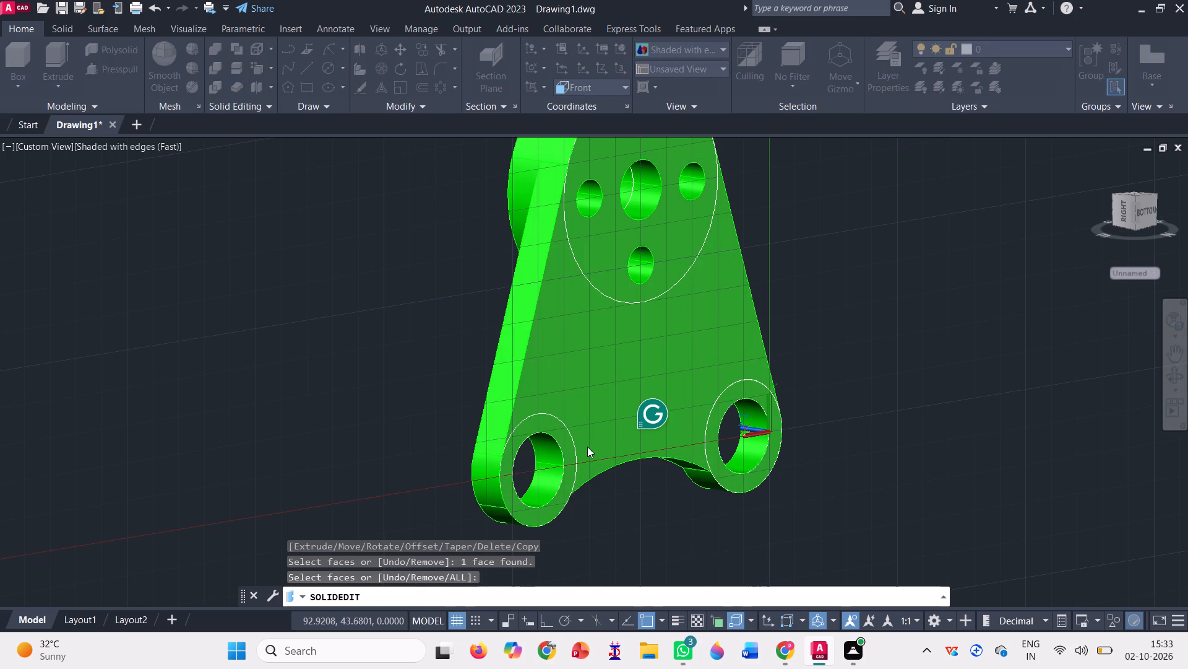
Orbit around the bracket to examine its side faces, raised boss and holes from front and back.
click(1178, 375)
drag(918, 350, 657, 406)
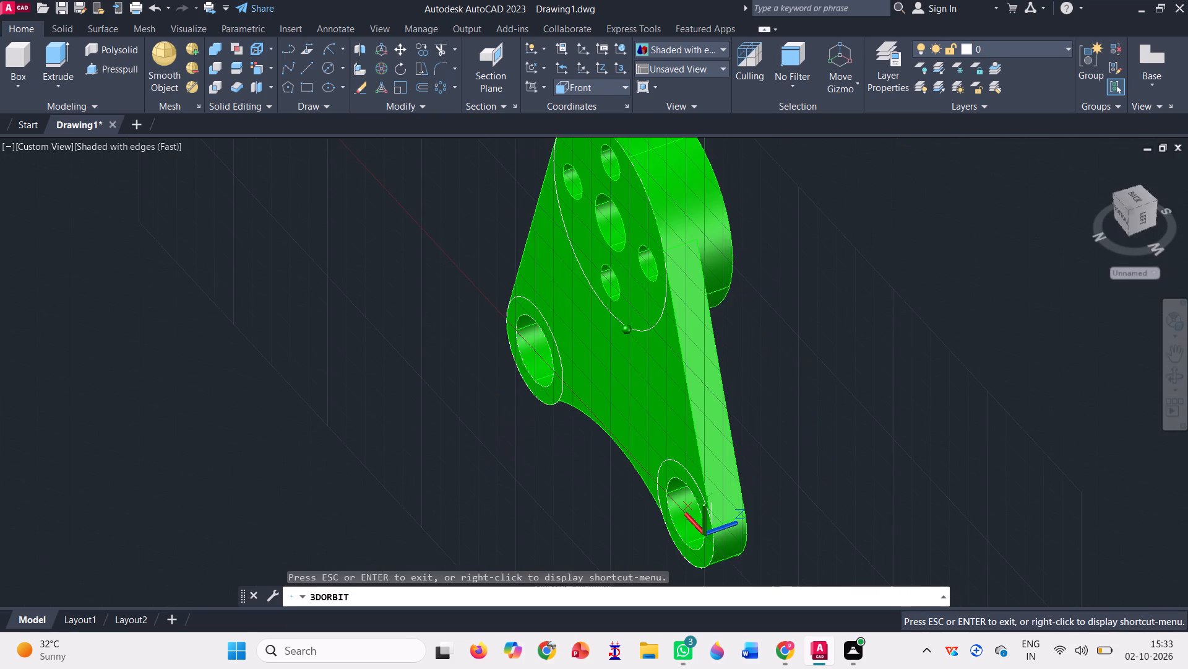
drag(657, 406, 537, 446)
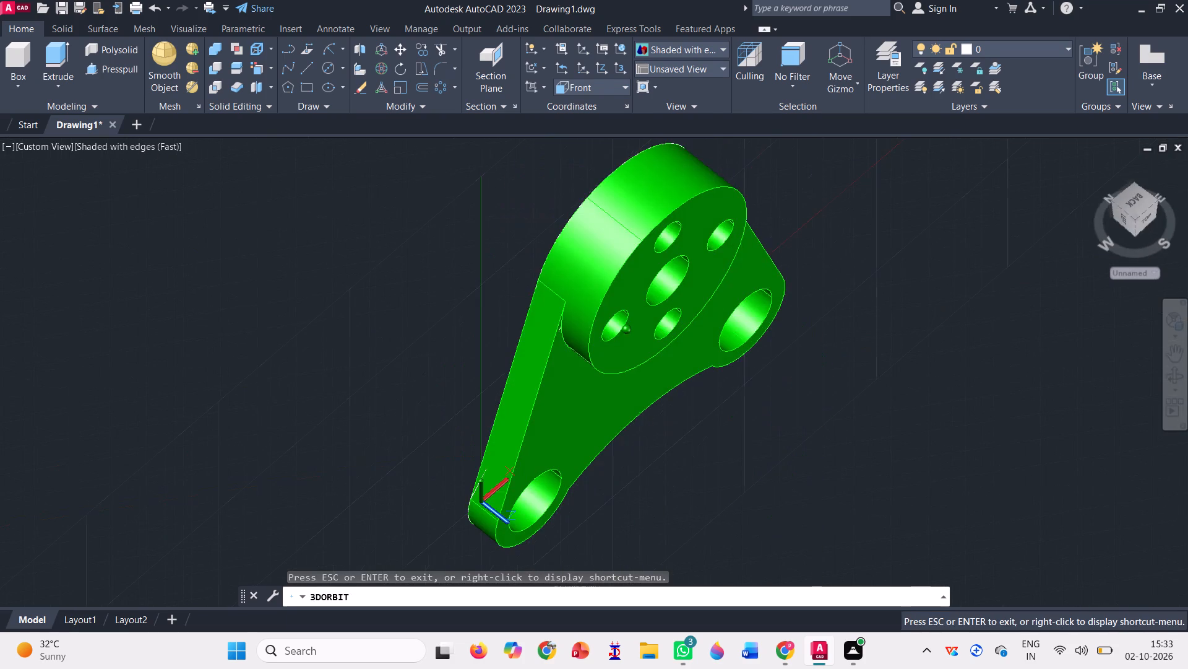
drag(537, 446, 529, 372)
scroll(780, 375, down, 2)
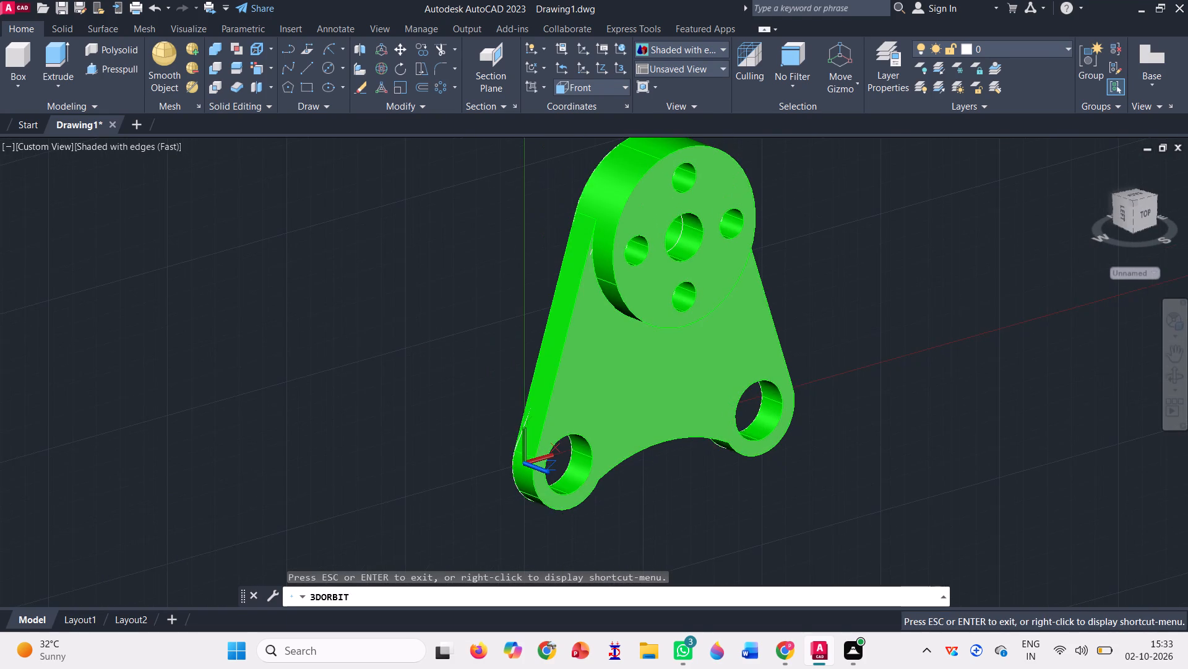
scroll(975, 245, down, 2)
scroll(434, 354, down, 1)
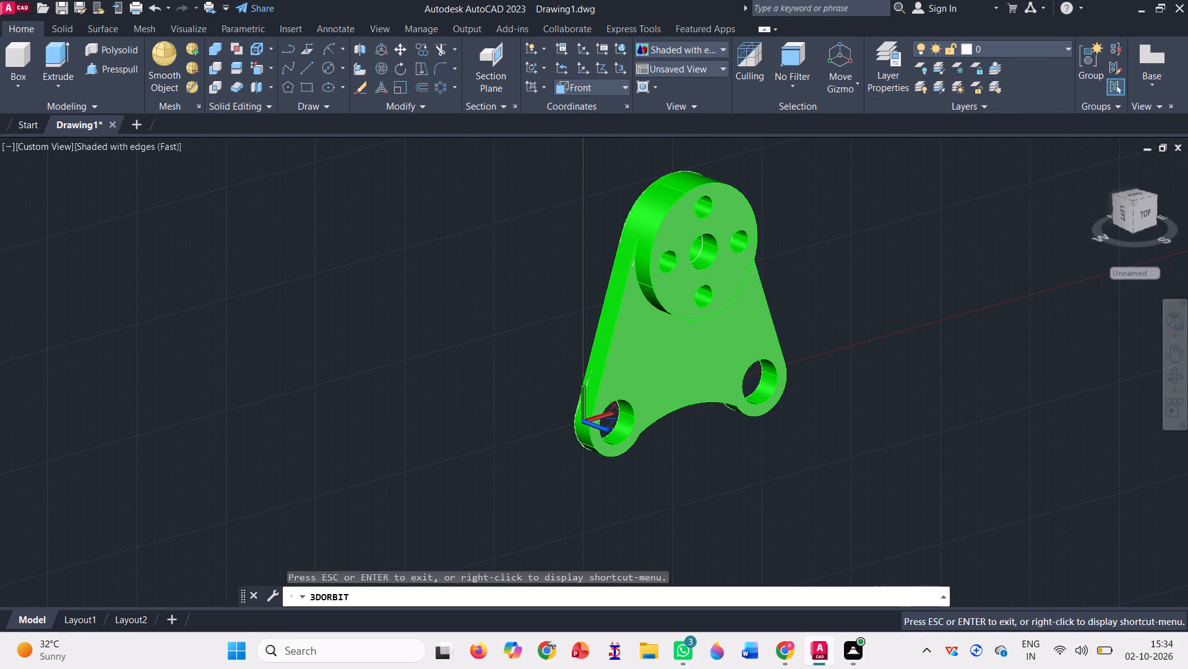
scroll(758, 142, up, 2)
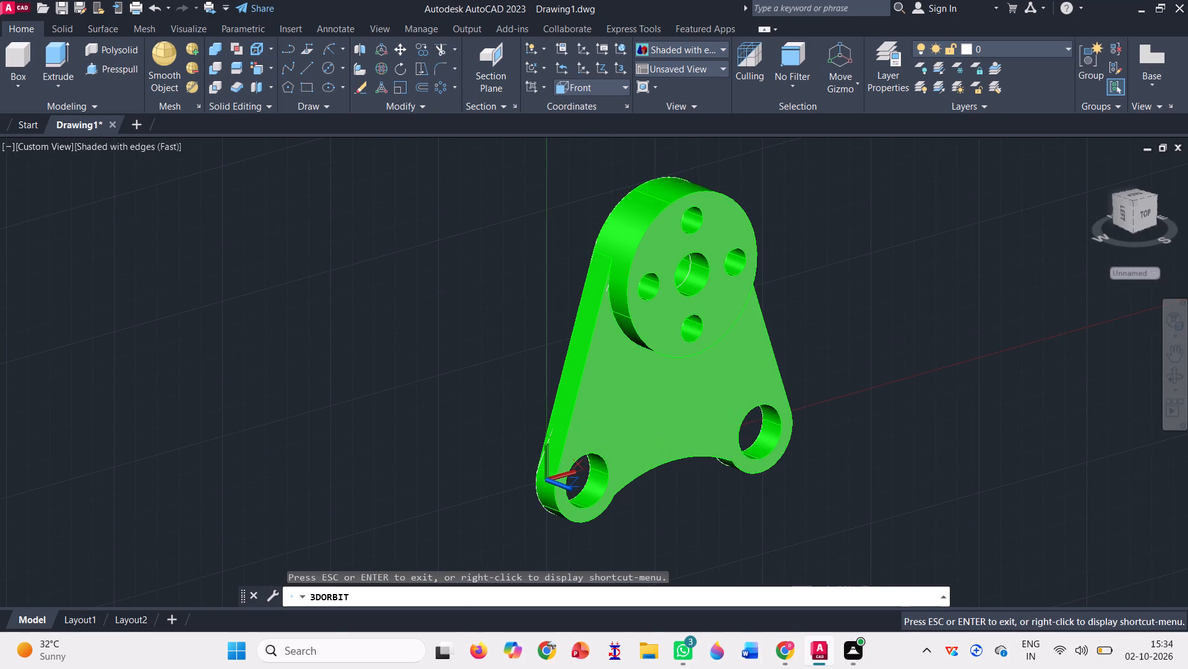
key(Escape)
key(Escape)
Turn off command log recording with LOGFILEOFF.
text(log)
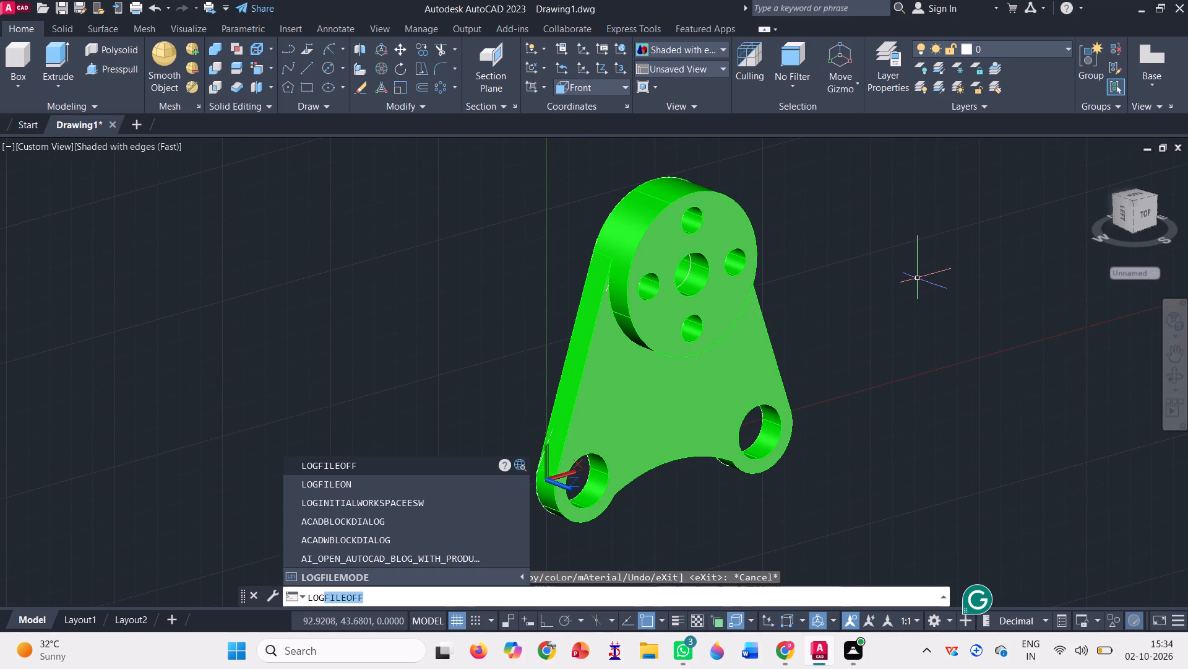
key(Return)
Save the drawing under the copied name Mounting Bracket with Circular Bosses.
key(s)
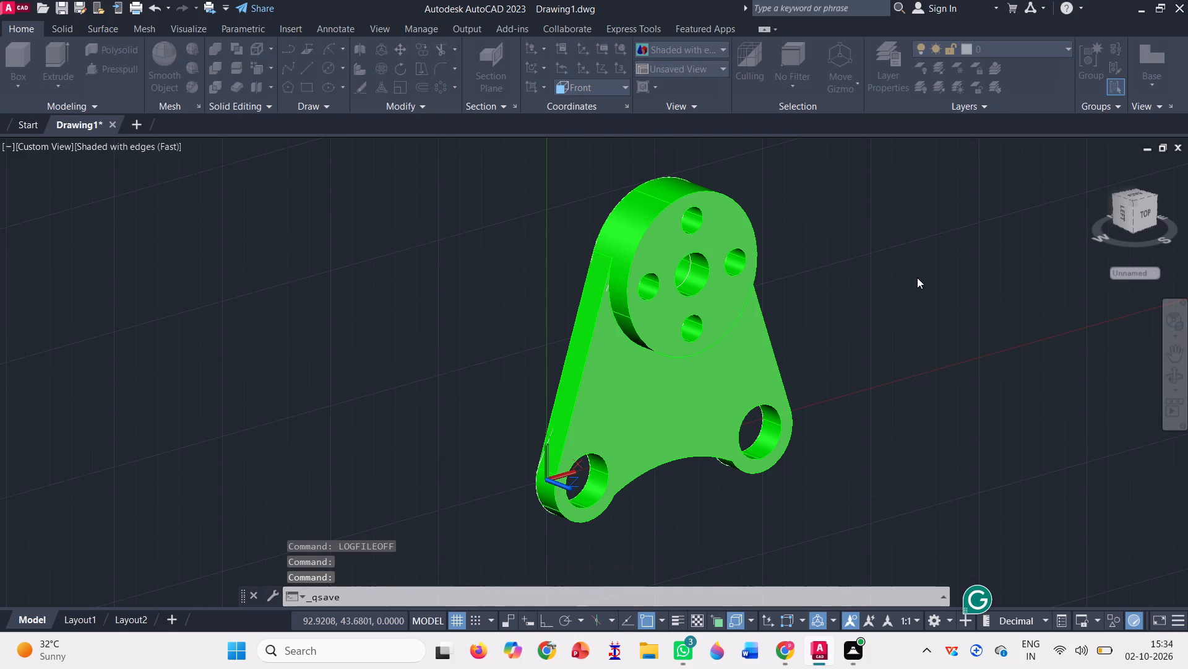
key(BackSpace)
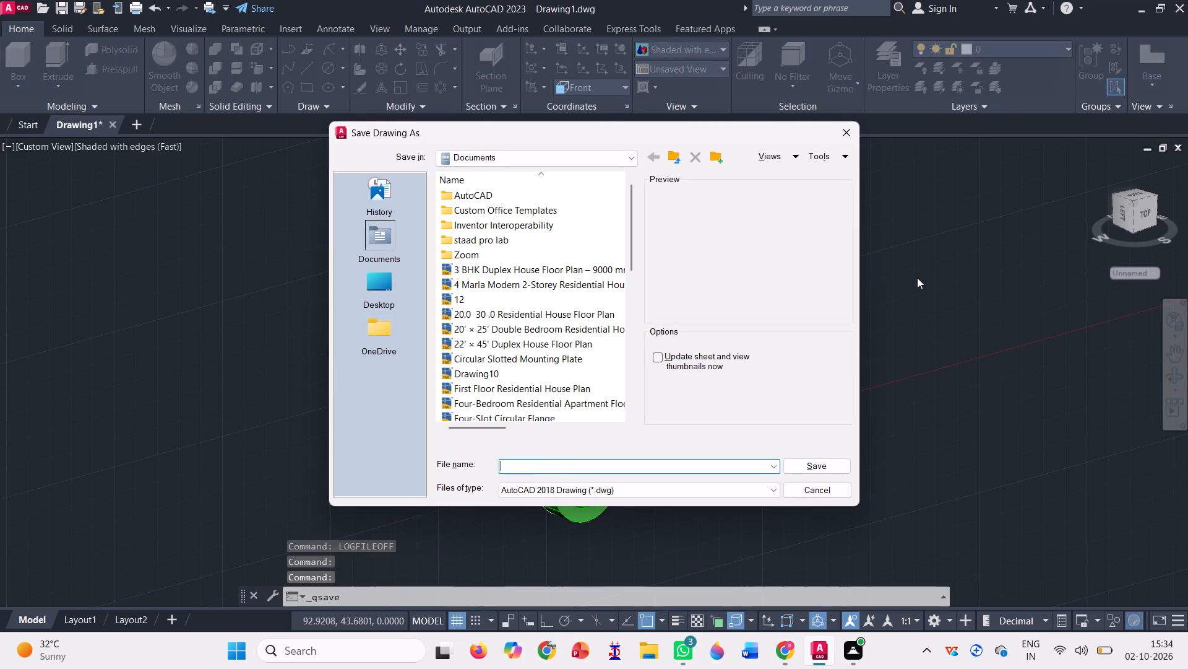
key(ctrl+v)
key(Return)
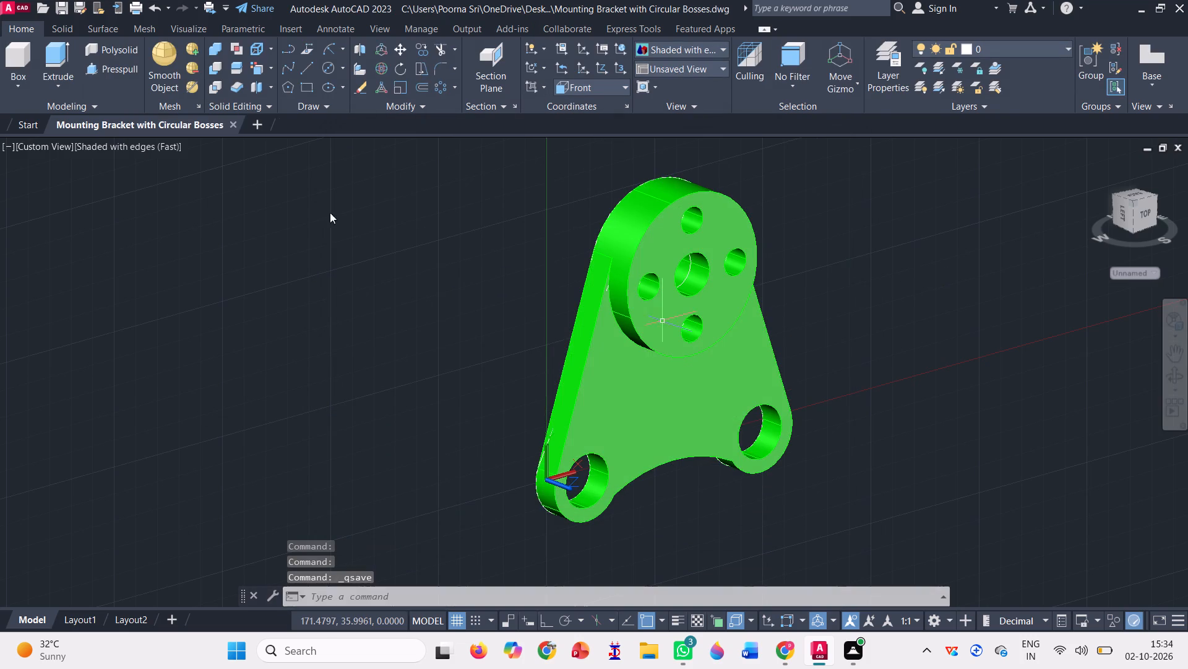
Set up the model plot with AutoCAD PDF (Smallest File).pc3 in landscape orientation and apply it to the layout.
click(135, 6)
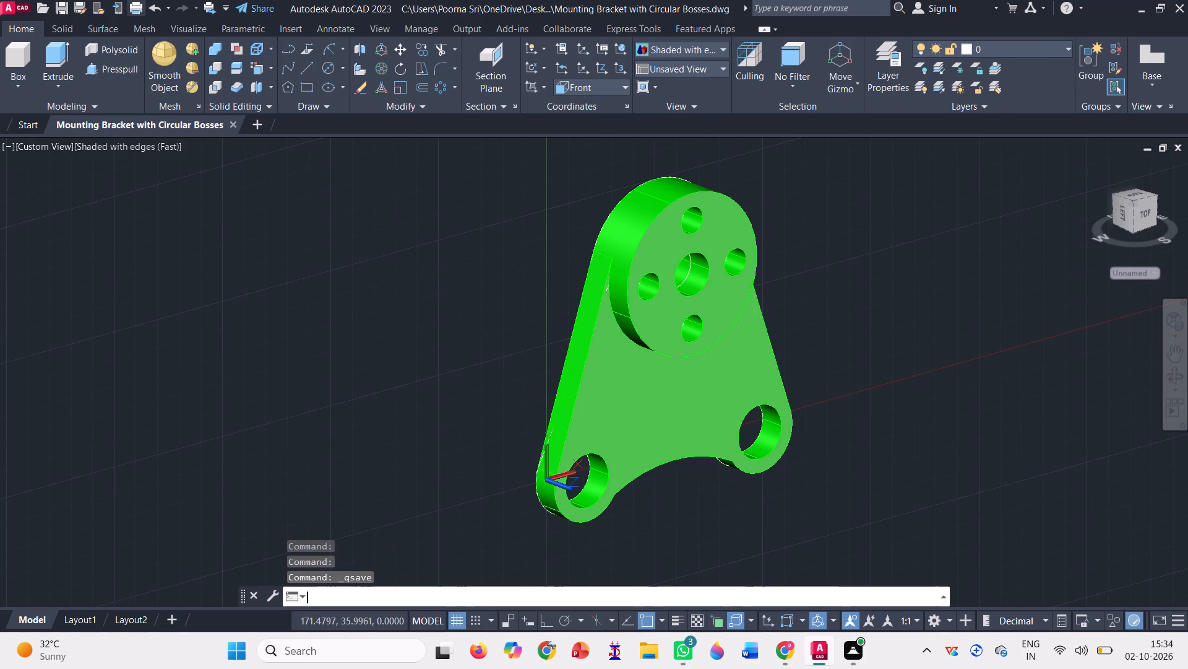
click(596, 208)
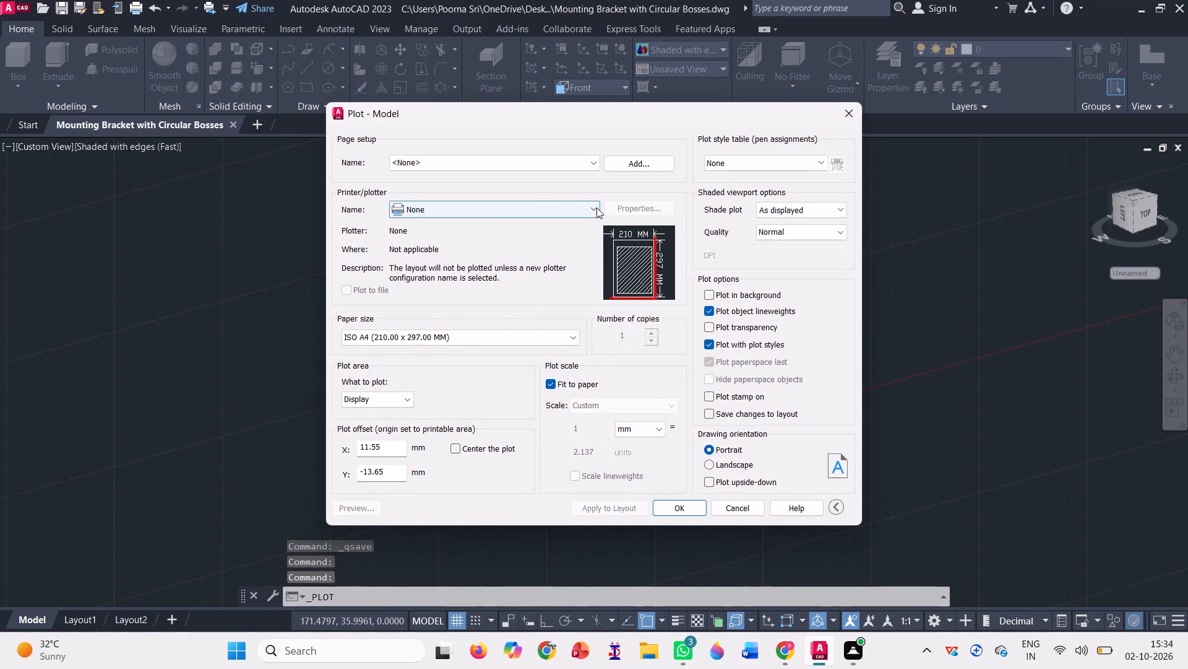
click(548, 295)
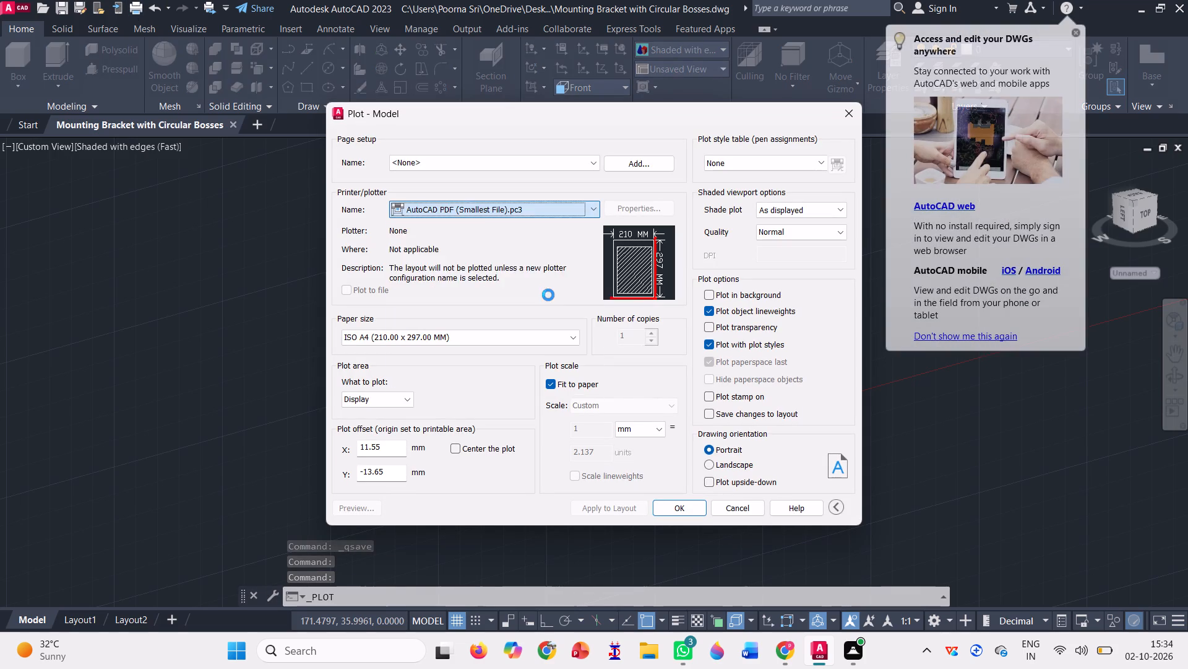
click(706, 466)
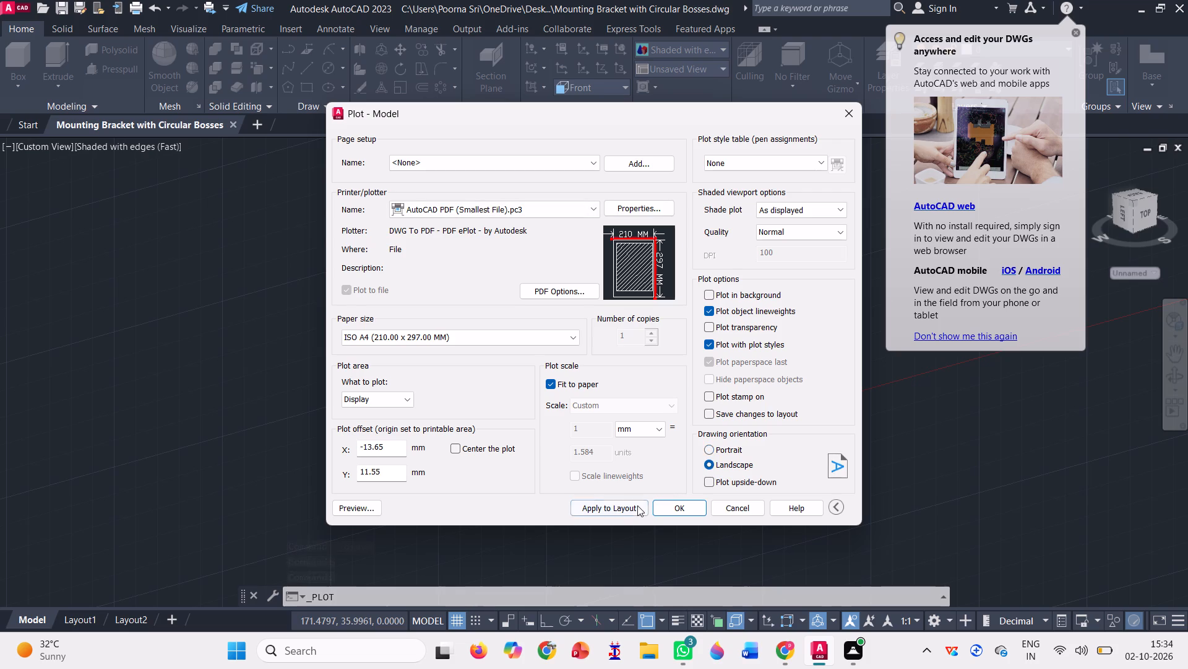
click(627, 510)
Plot the model to a PDF saved in Documents as Mounting Bracket with Circular Bosses-Model.pdf.
click(694, 510)
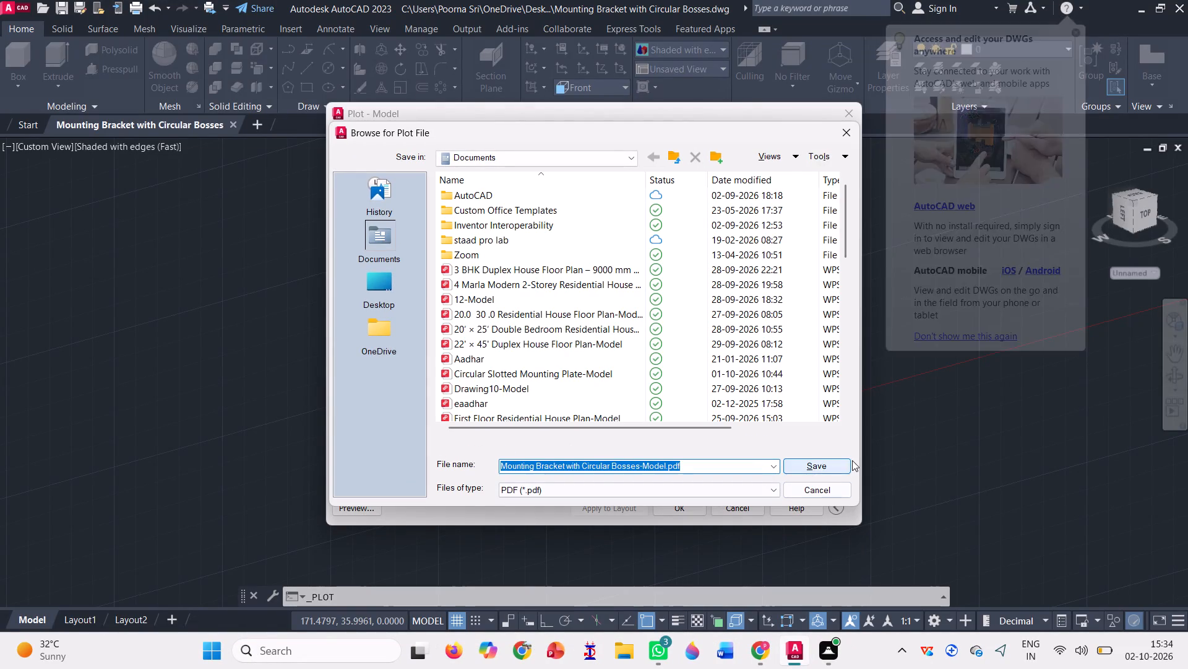
click(852, 460)
click(822, 472)
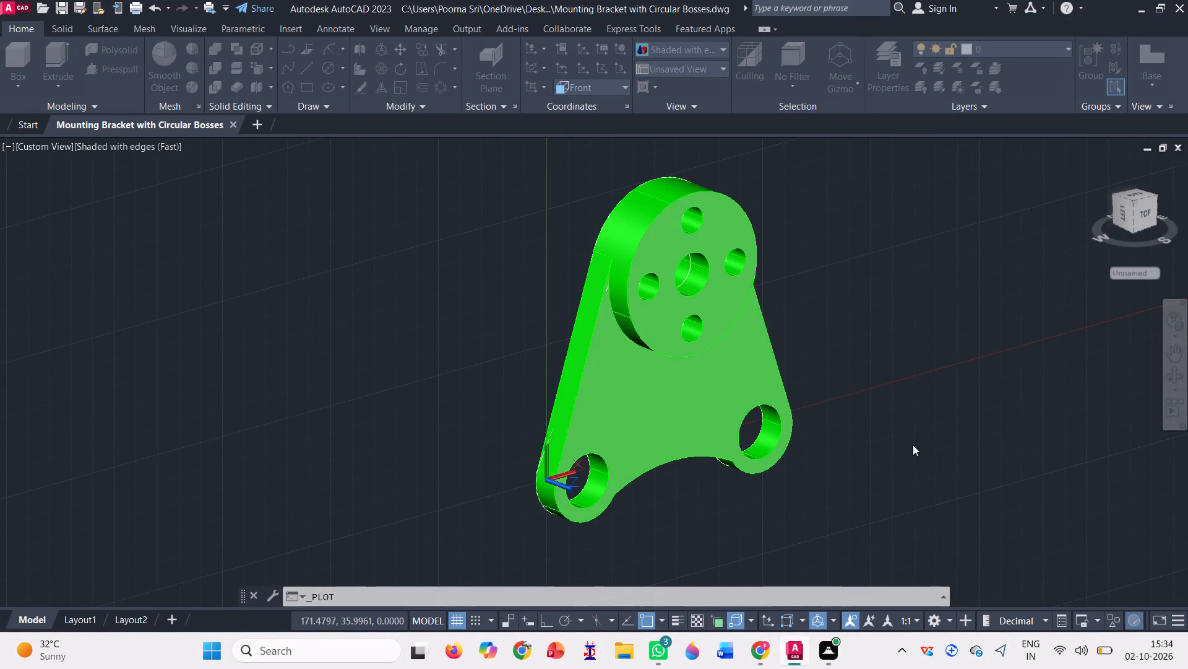